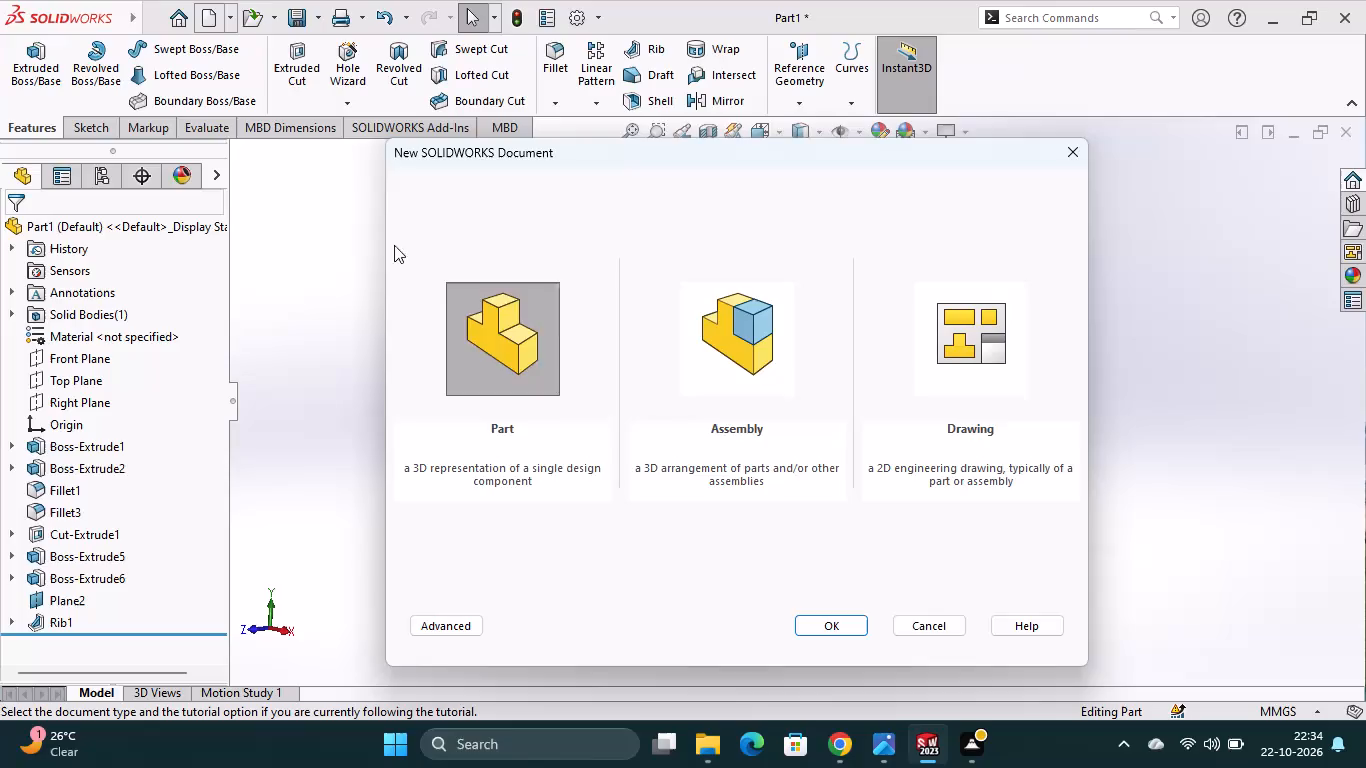
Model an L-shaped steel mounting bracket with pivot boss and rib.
Create a new part document.
left_click(825, 626)
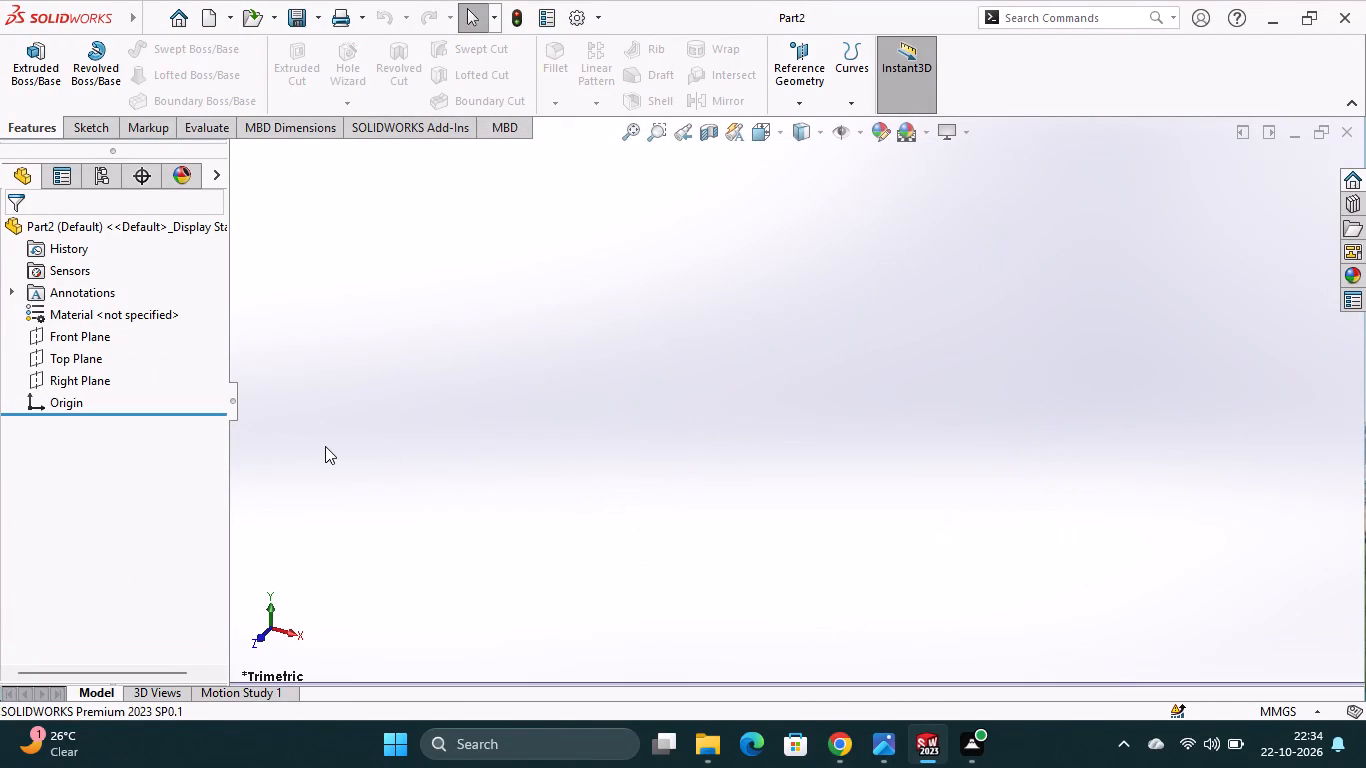
Sketch a corner rectangle about 75 mm wide on the Top Plane, starting at the origin.
left_click(90, 357)
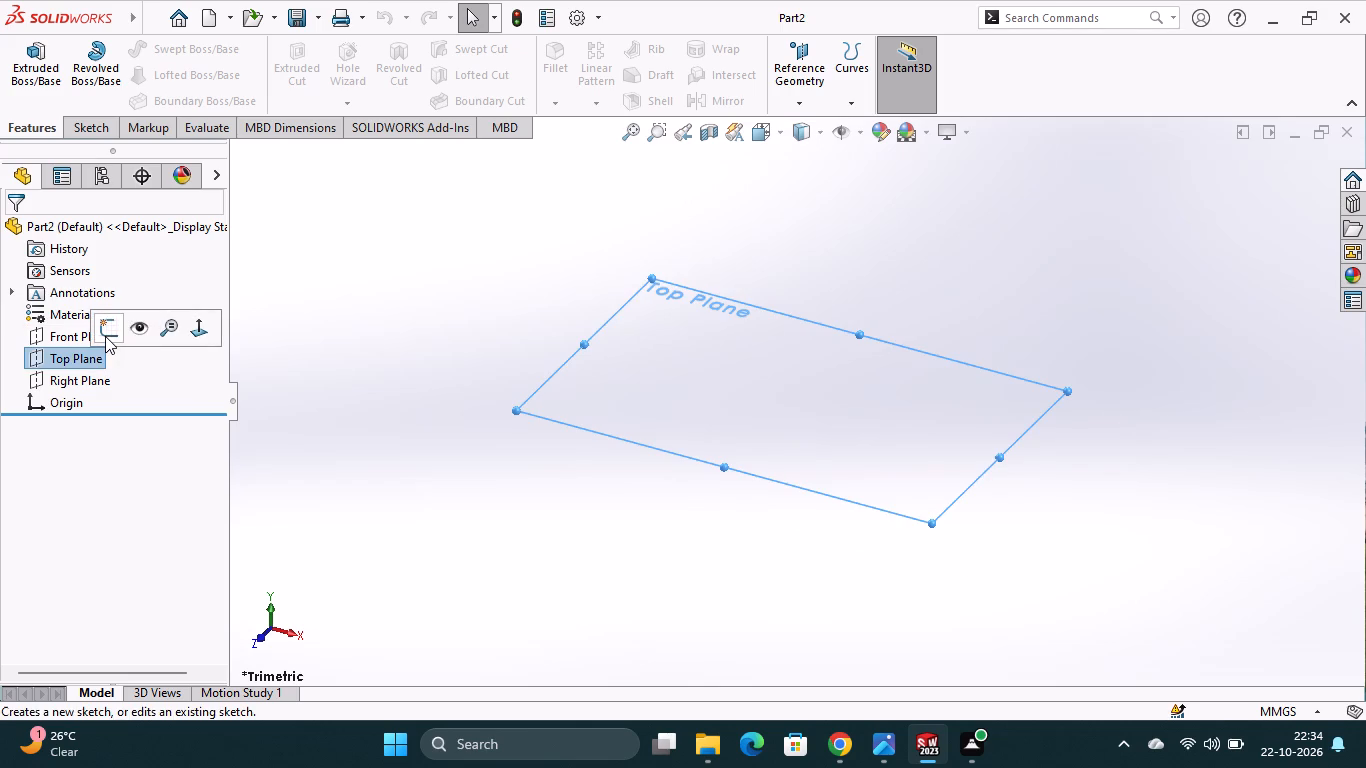
left_click(105, 336)
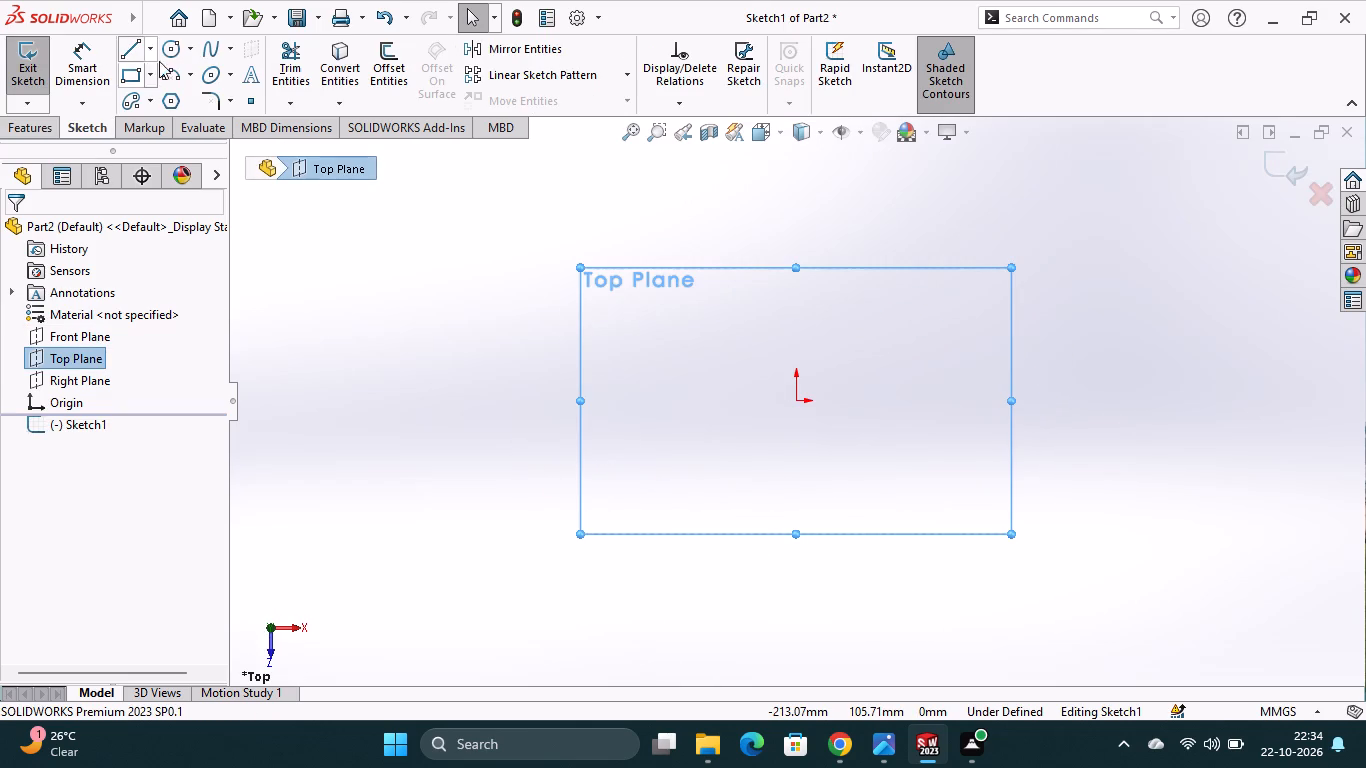
left_click(149, 75)
left_click(150, 103)
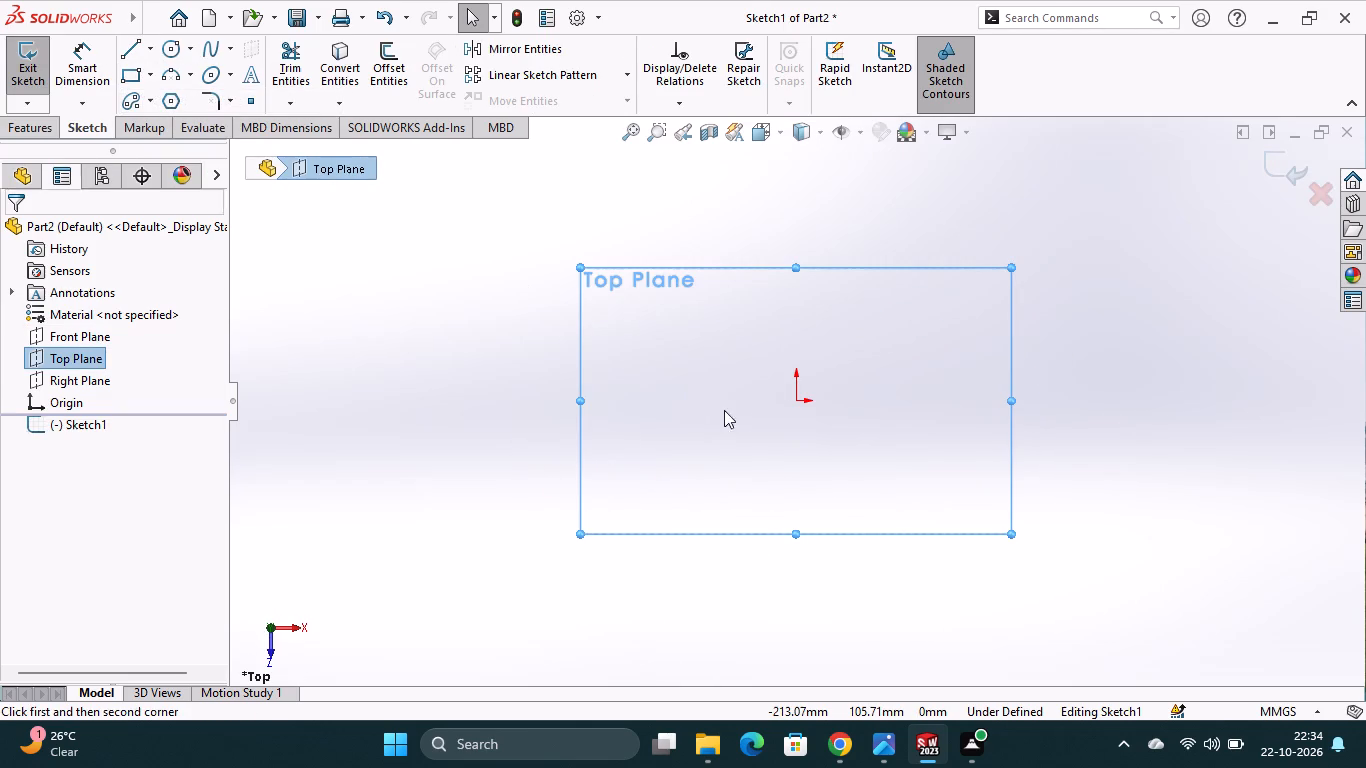
left_click(796, 405)
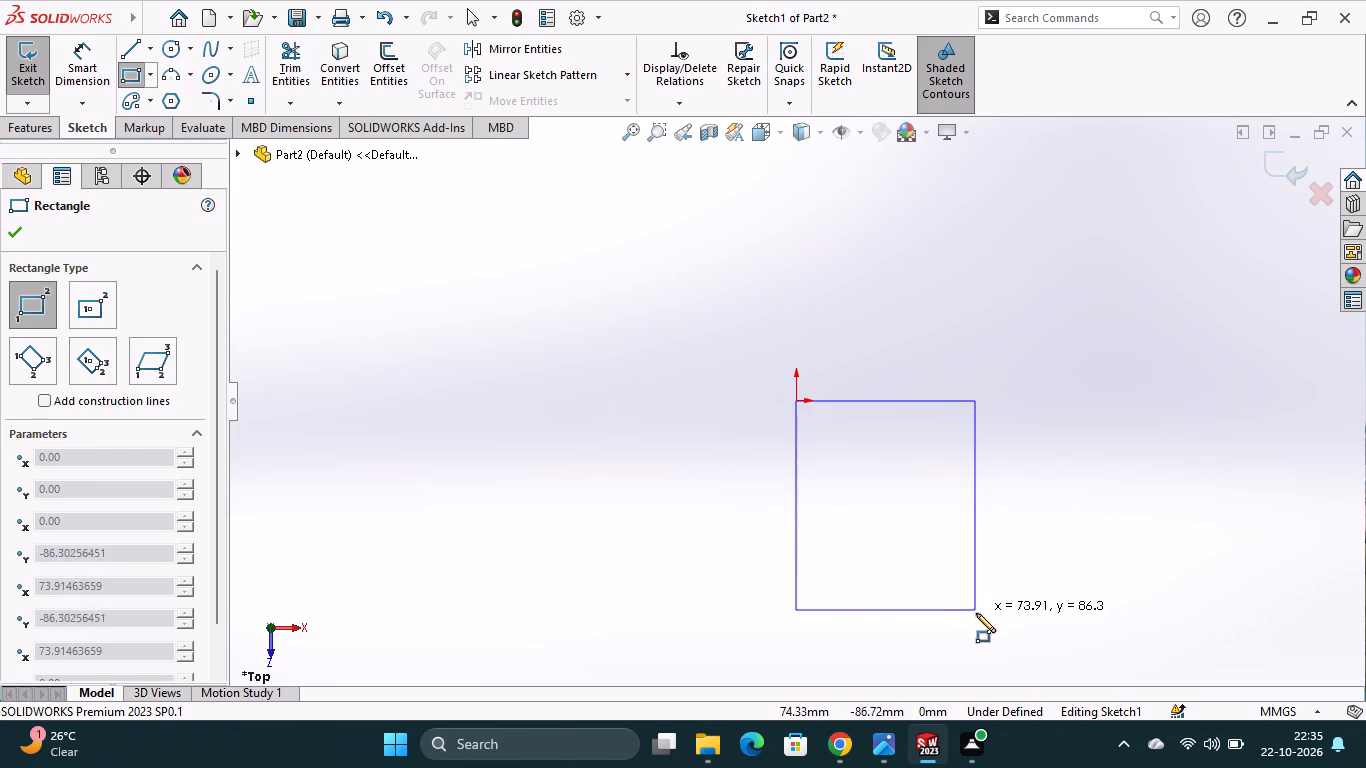
left_click(977, 638)
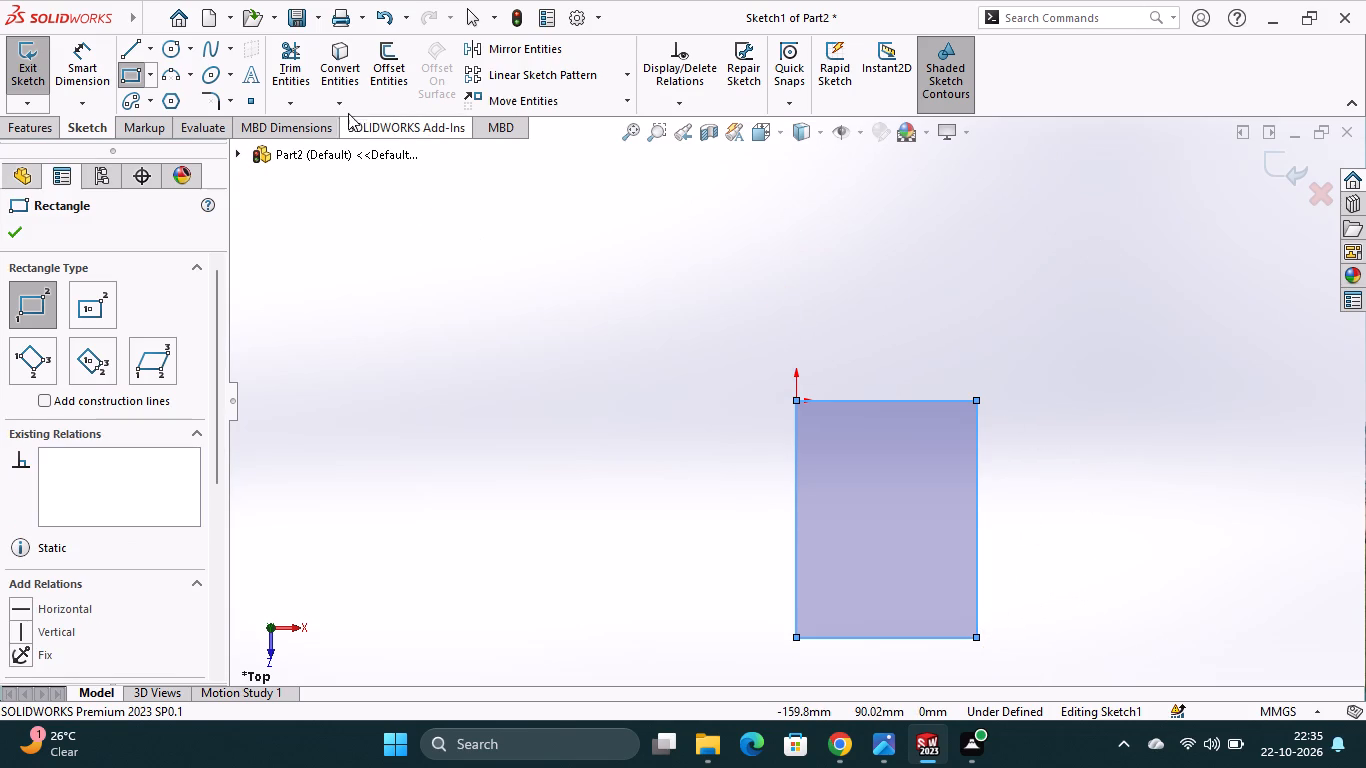
Dimension the rectangle 96 mm wide along its origin-side edge and 140 mm long.
left_click(88, 61)
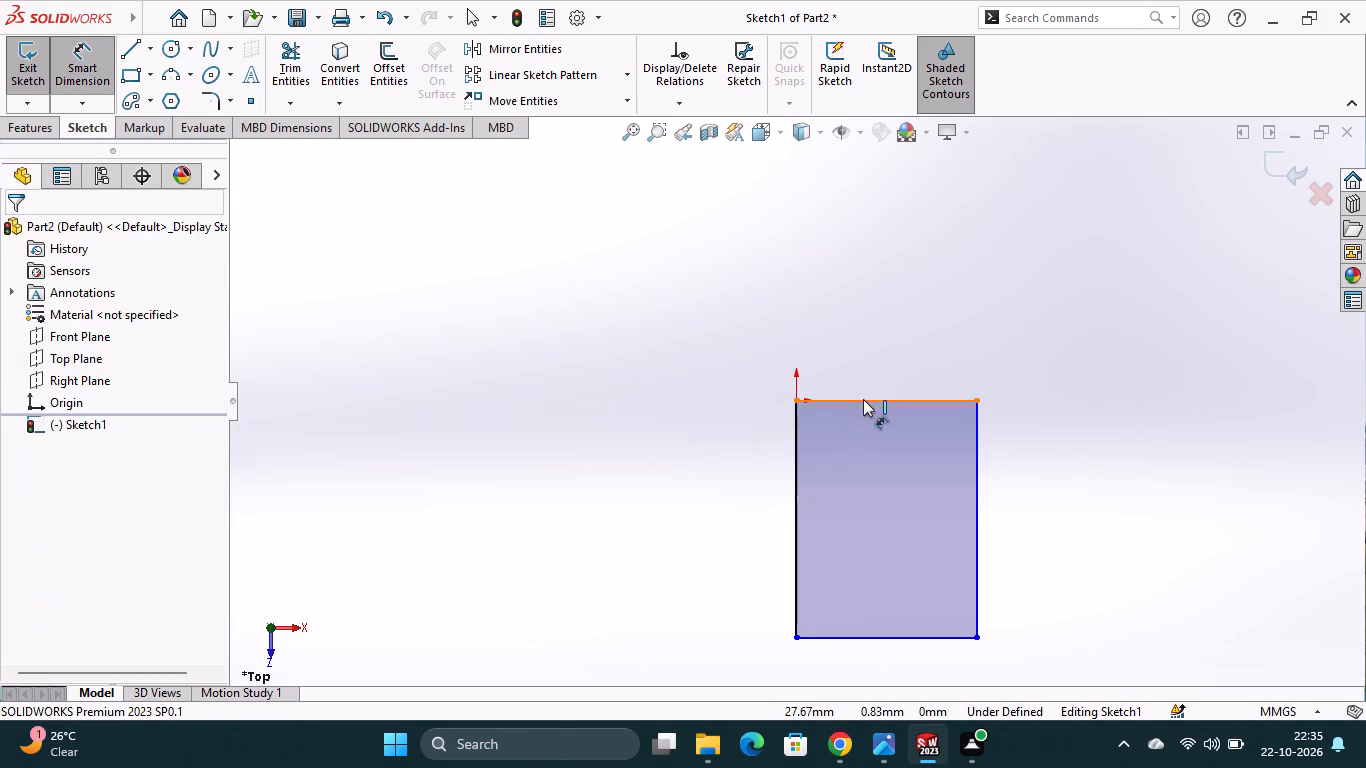
left_click(863, 399)
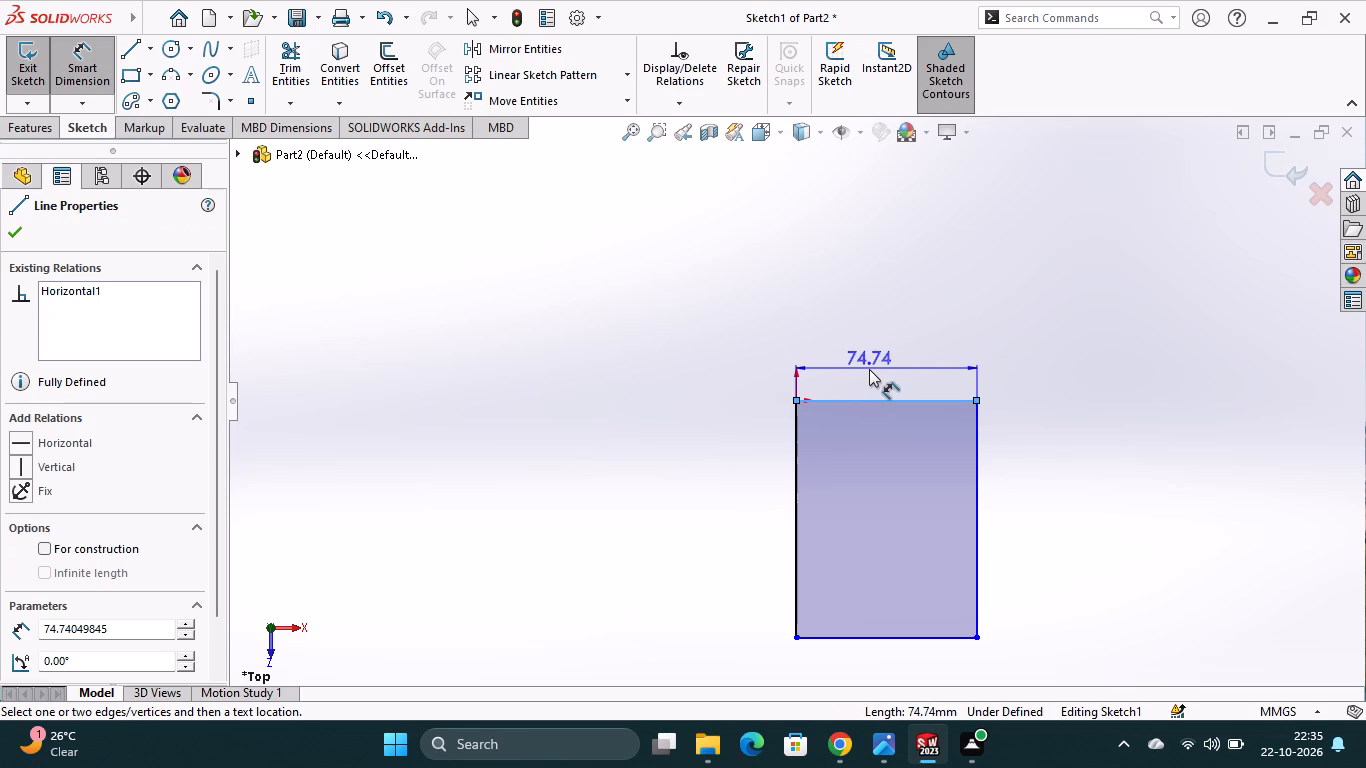
left_click(869, 369)
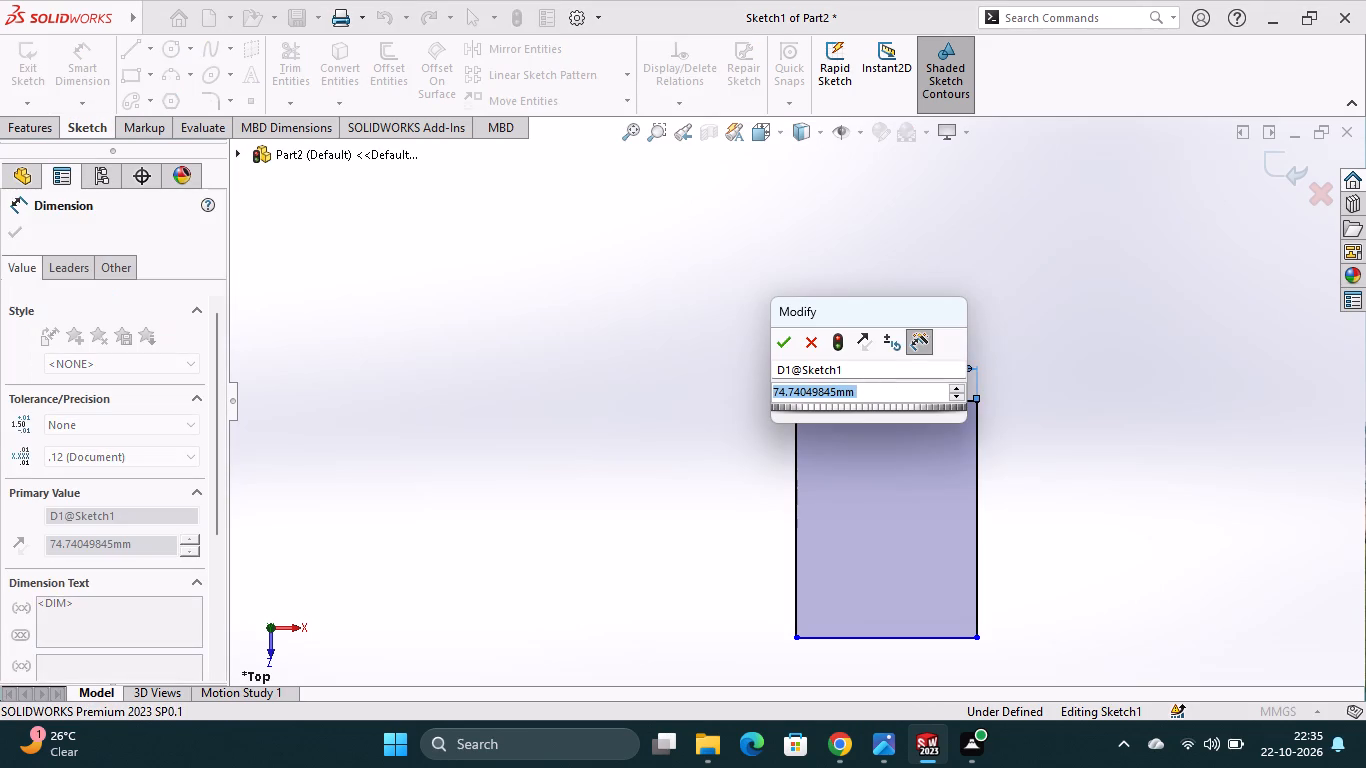
key("9")
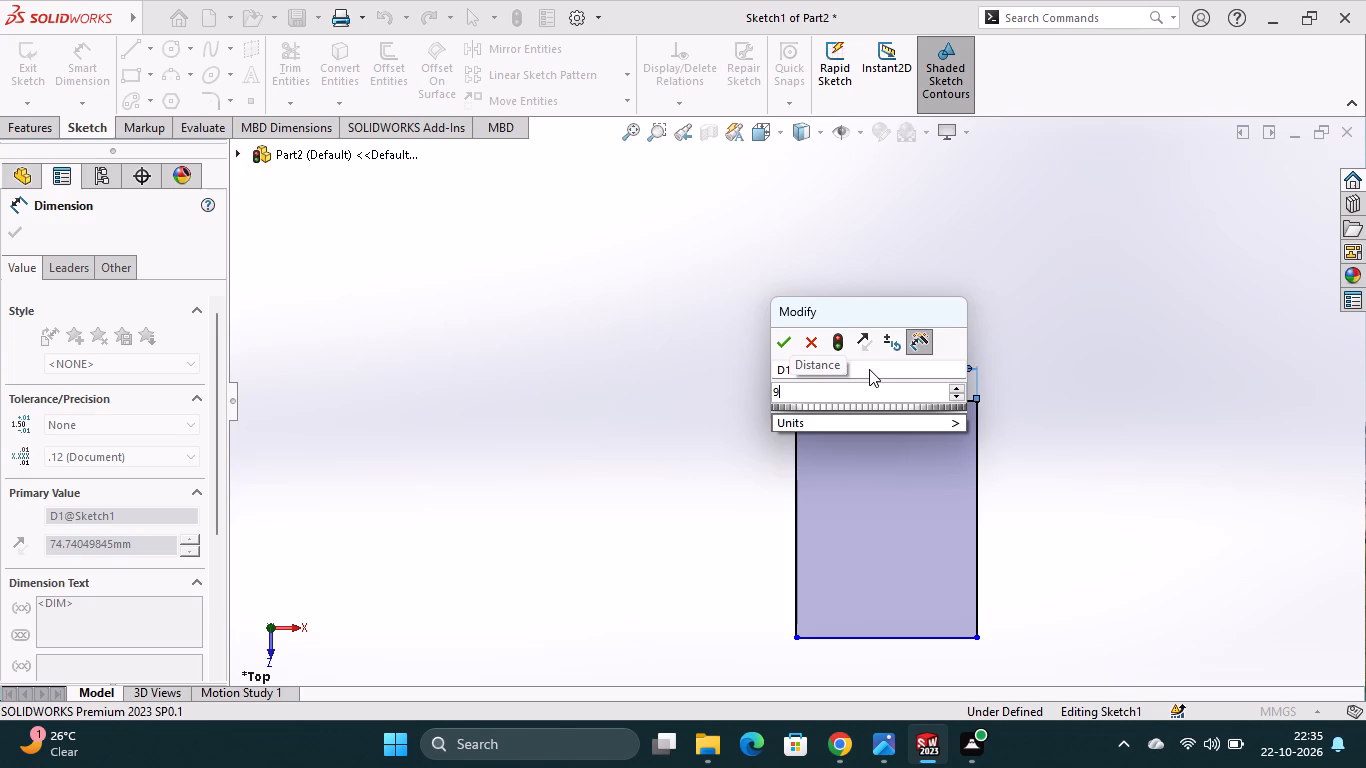
key("6")
key("Return")
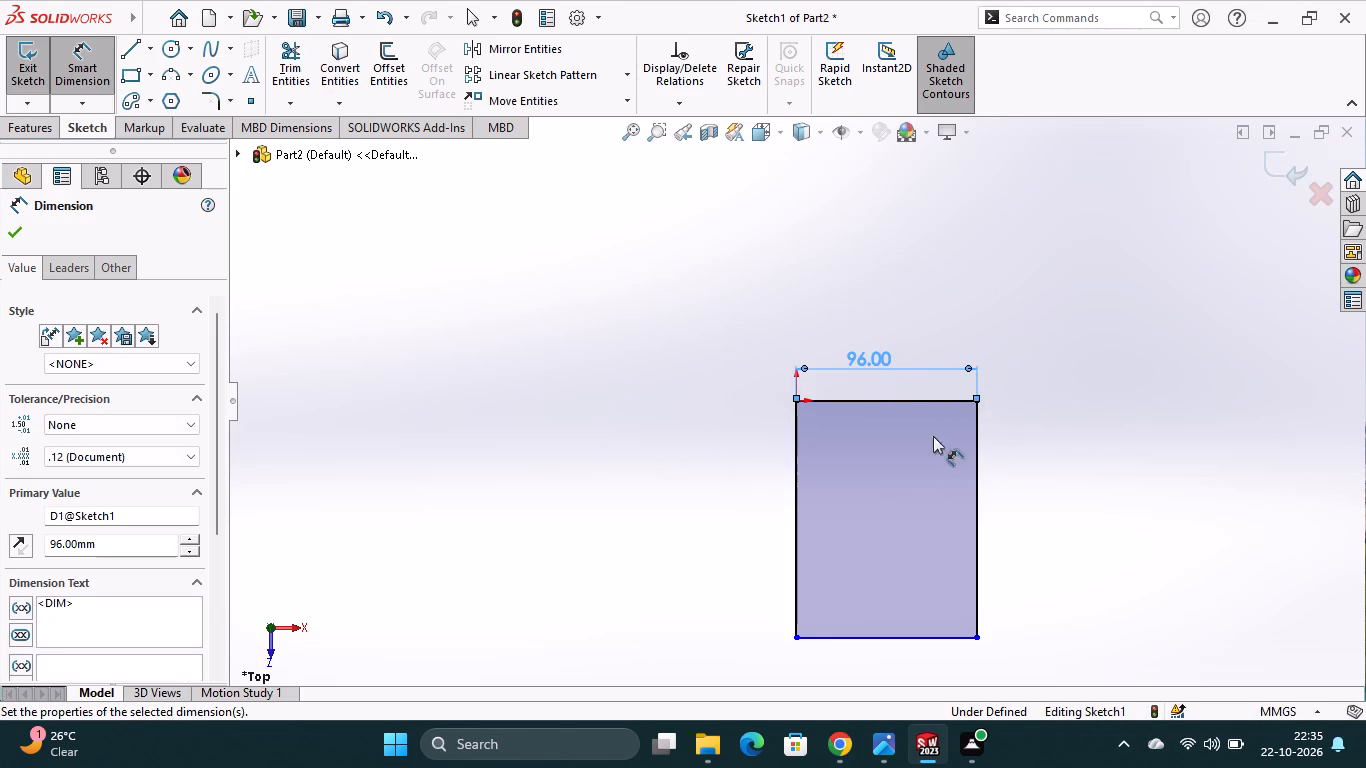
left_click(979, 569)
left_click(1015, 556)
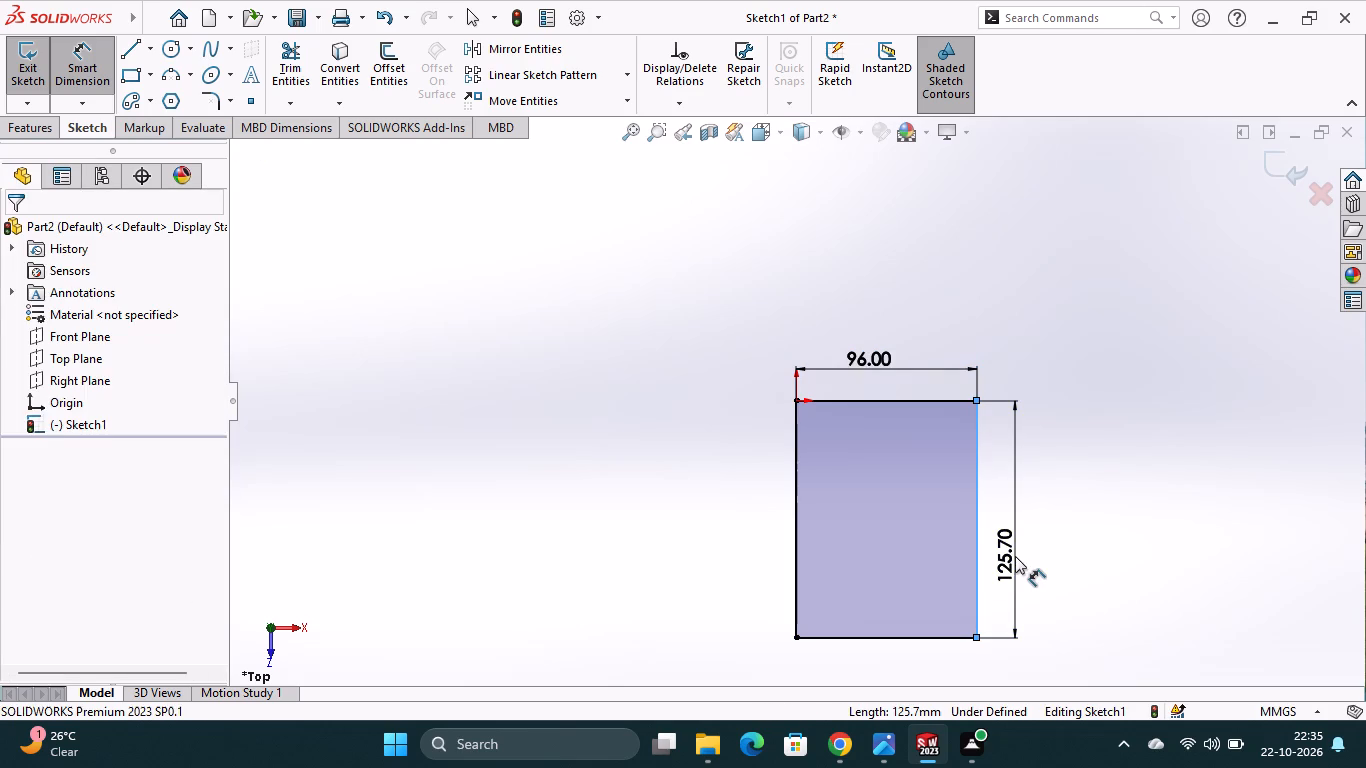
type("140")
key("Return")
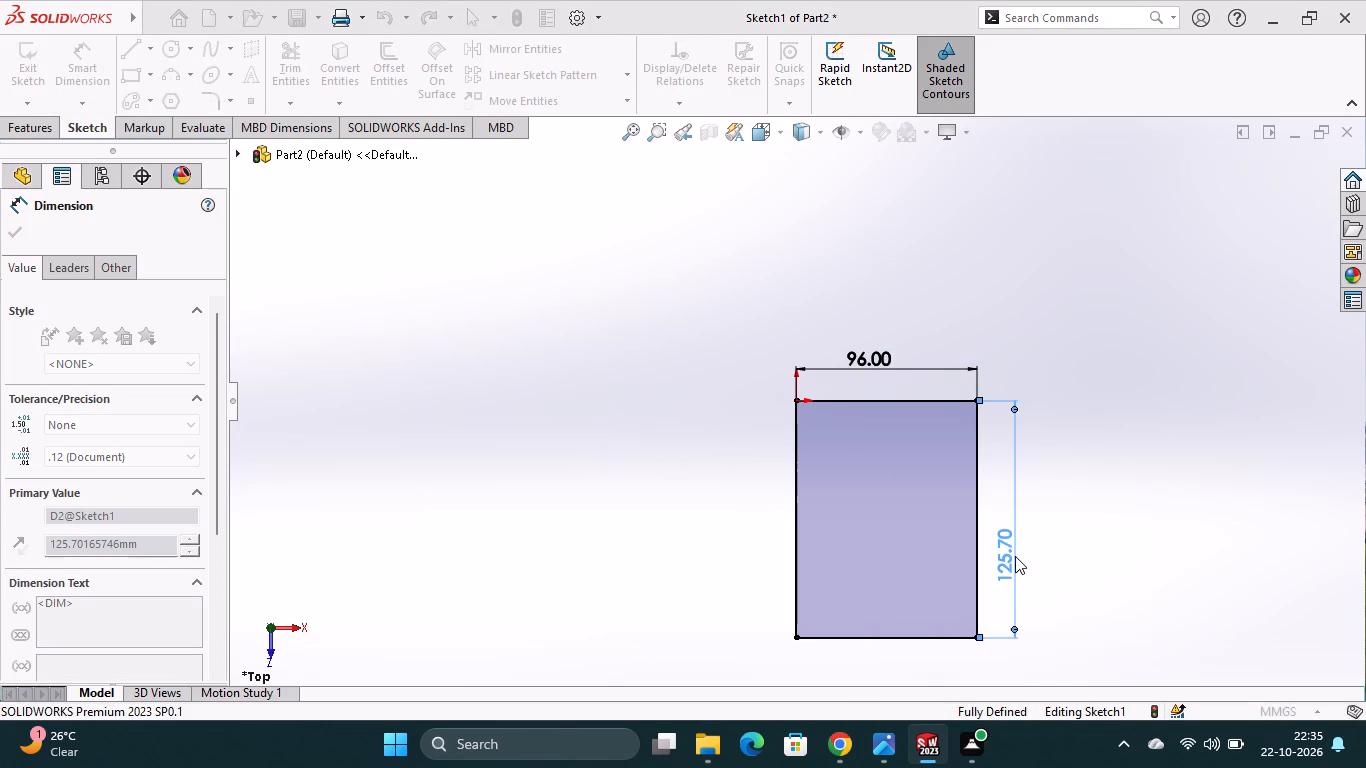
Extrude the rectangle as a blind boss 18 mm deep to form the base plate.
scroll(1042, 520, "up", 1)
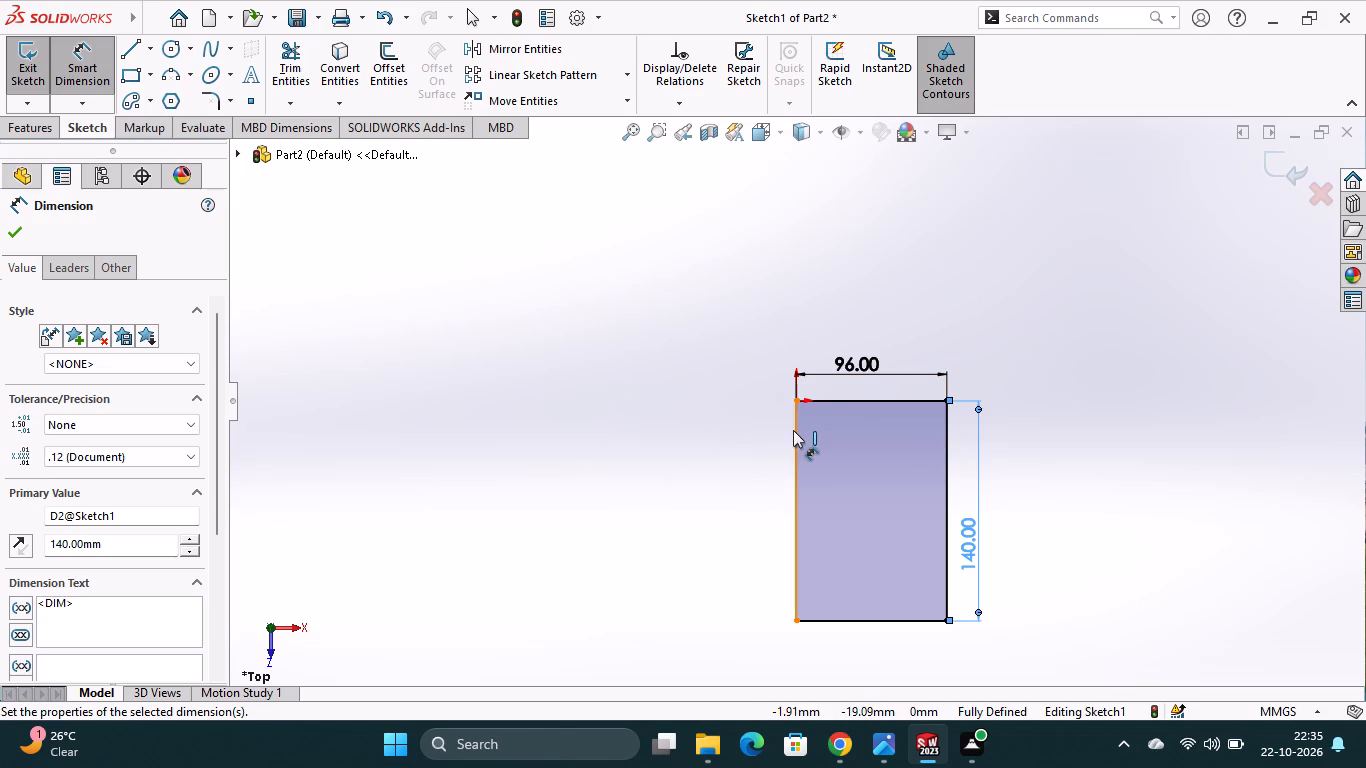
left_click(25, 126)
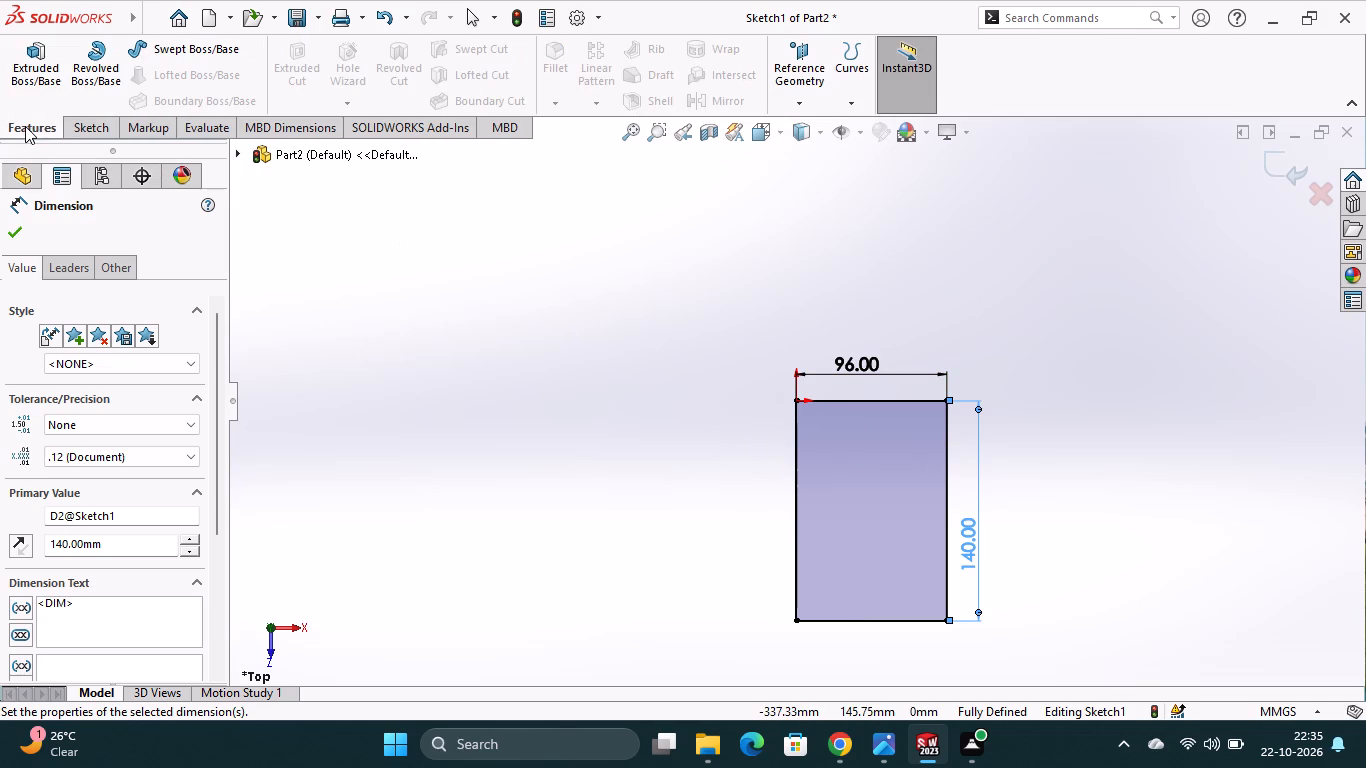
left_click(51, 82)
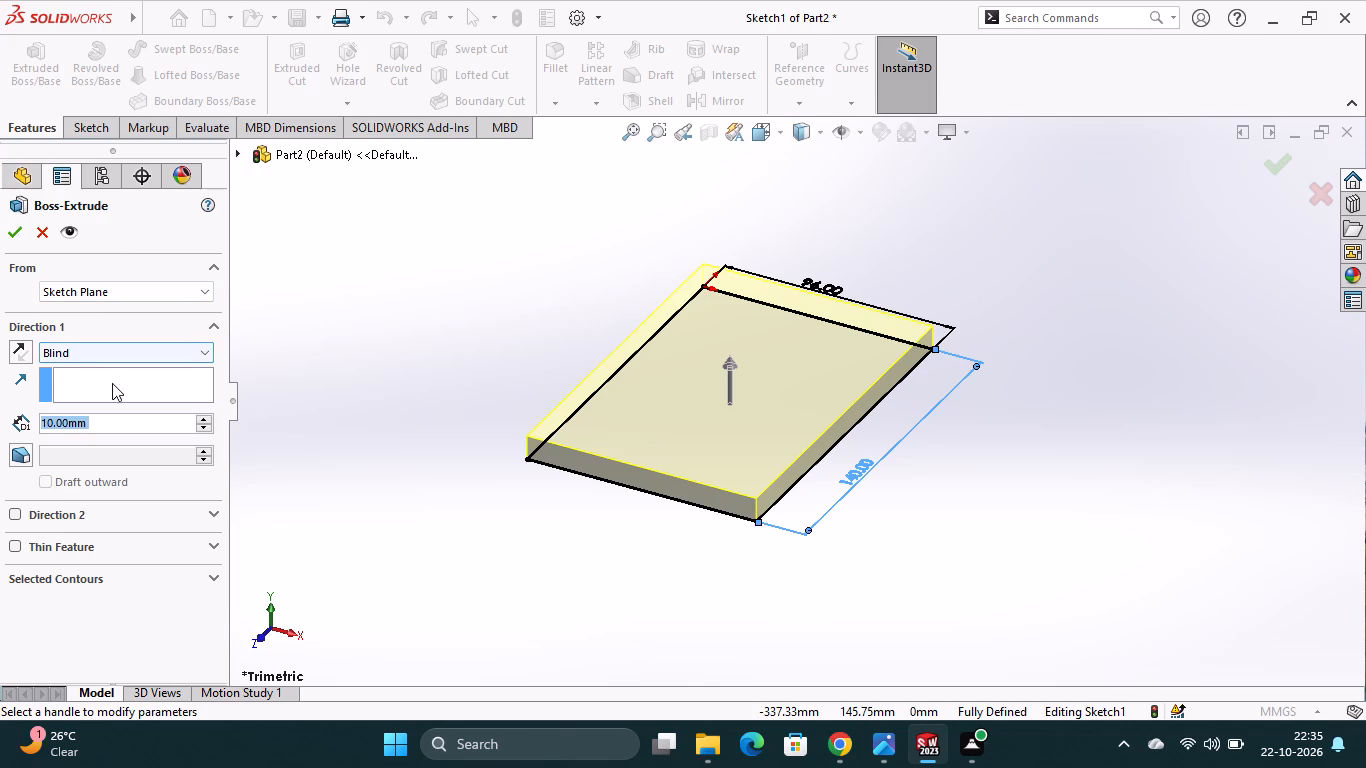
type("18")
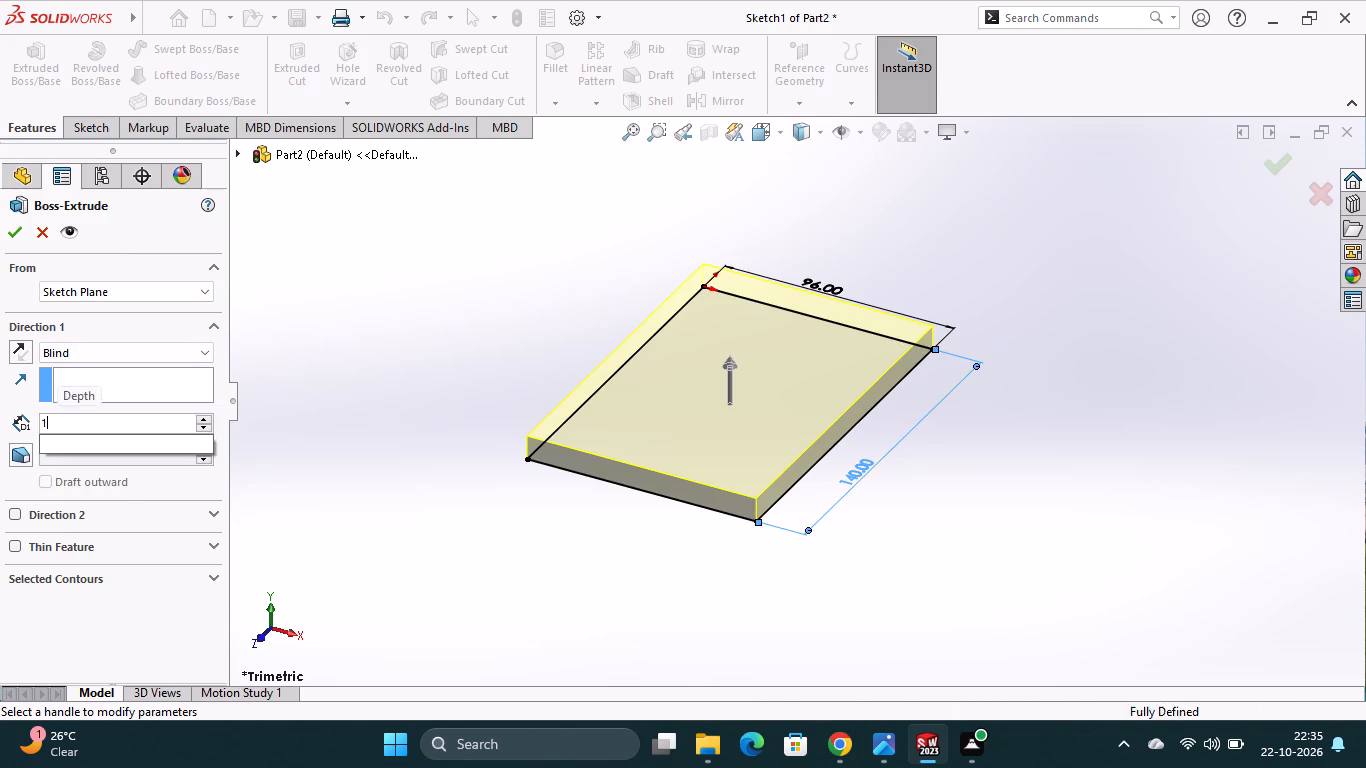
key("Return")
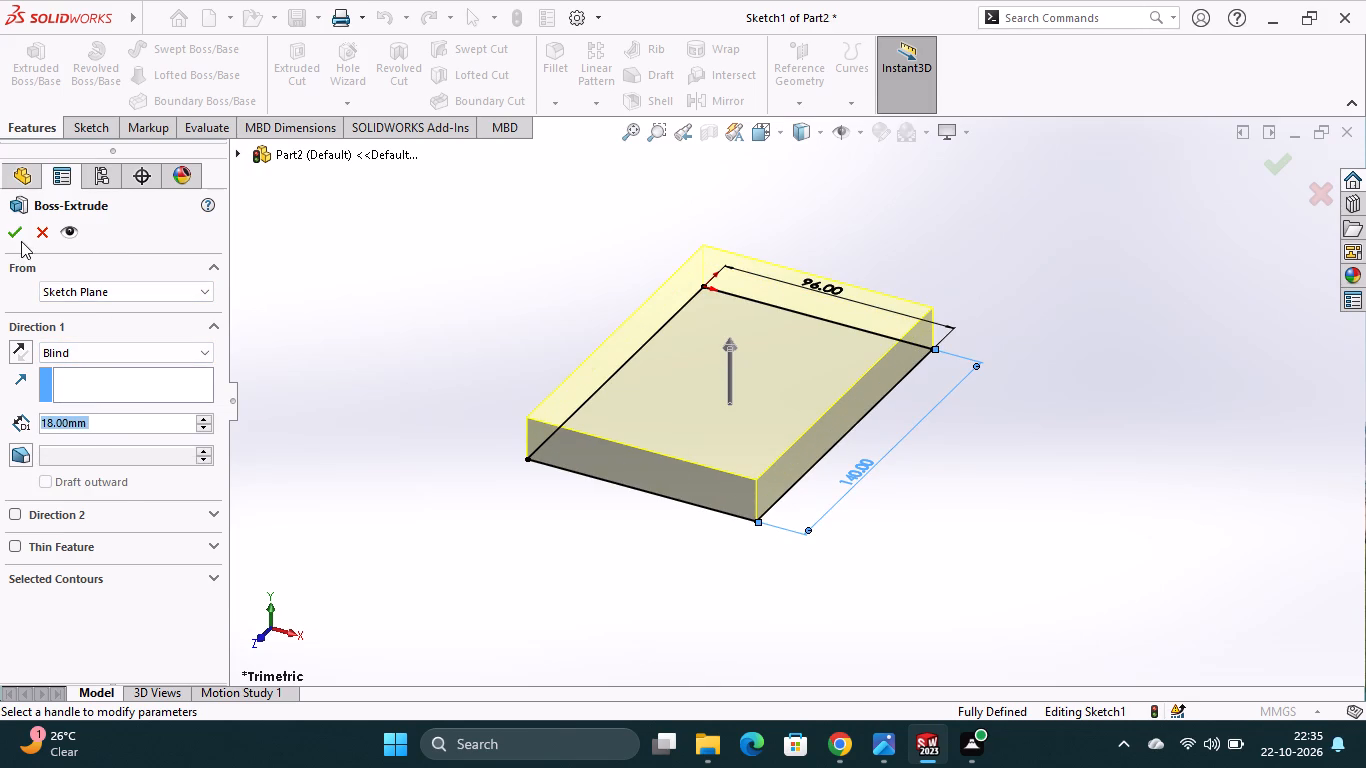
left_click(21, 238)
left_click(958, 495)
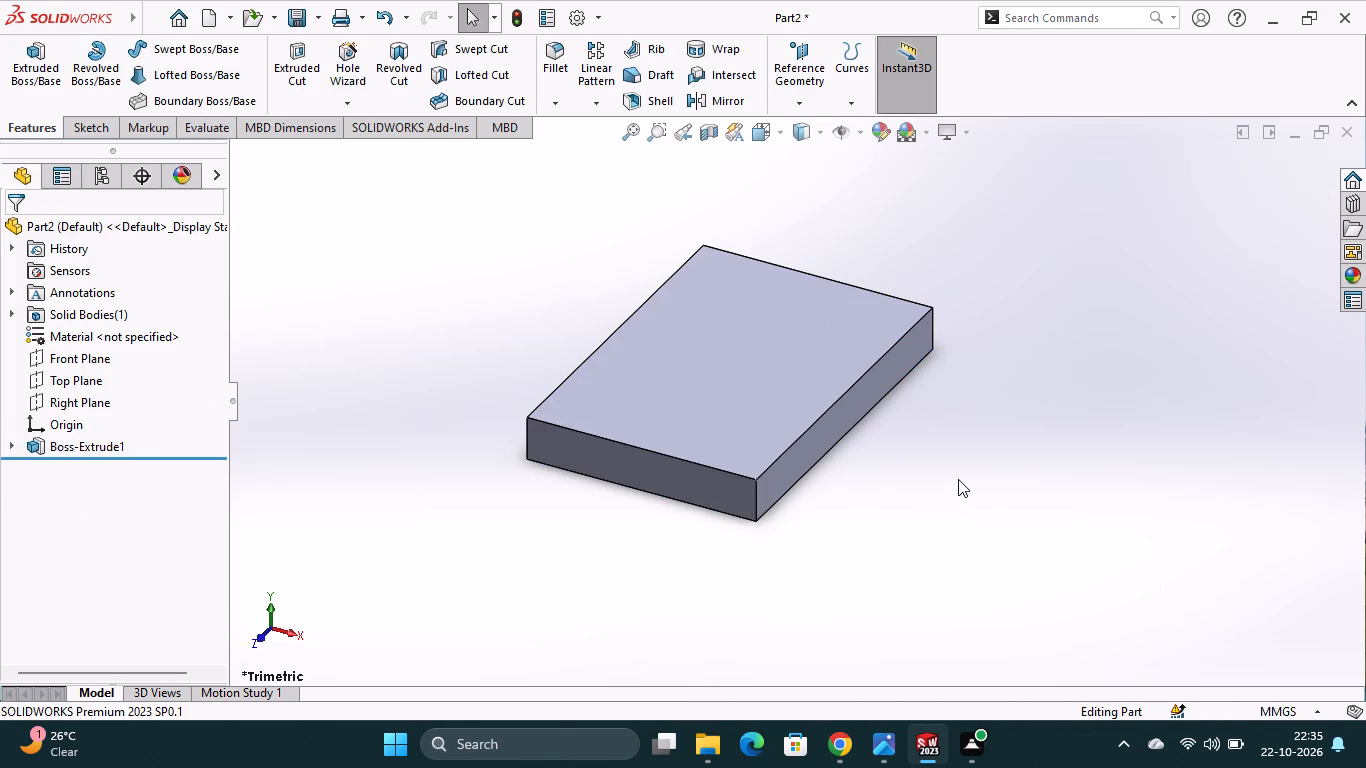
On the plate's 96 mm wide end face at the origin, sketch a full-width rectangle rising about 72 mm from the top edge.
left_click(785, 133)
left_click(879, 189)
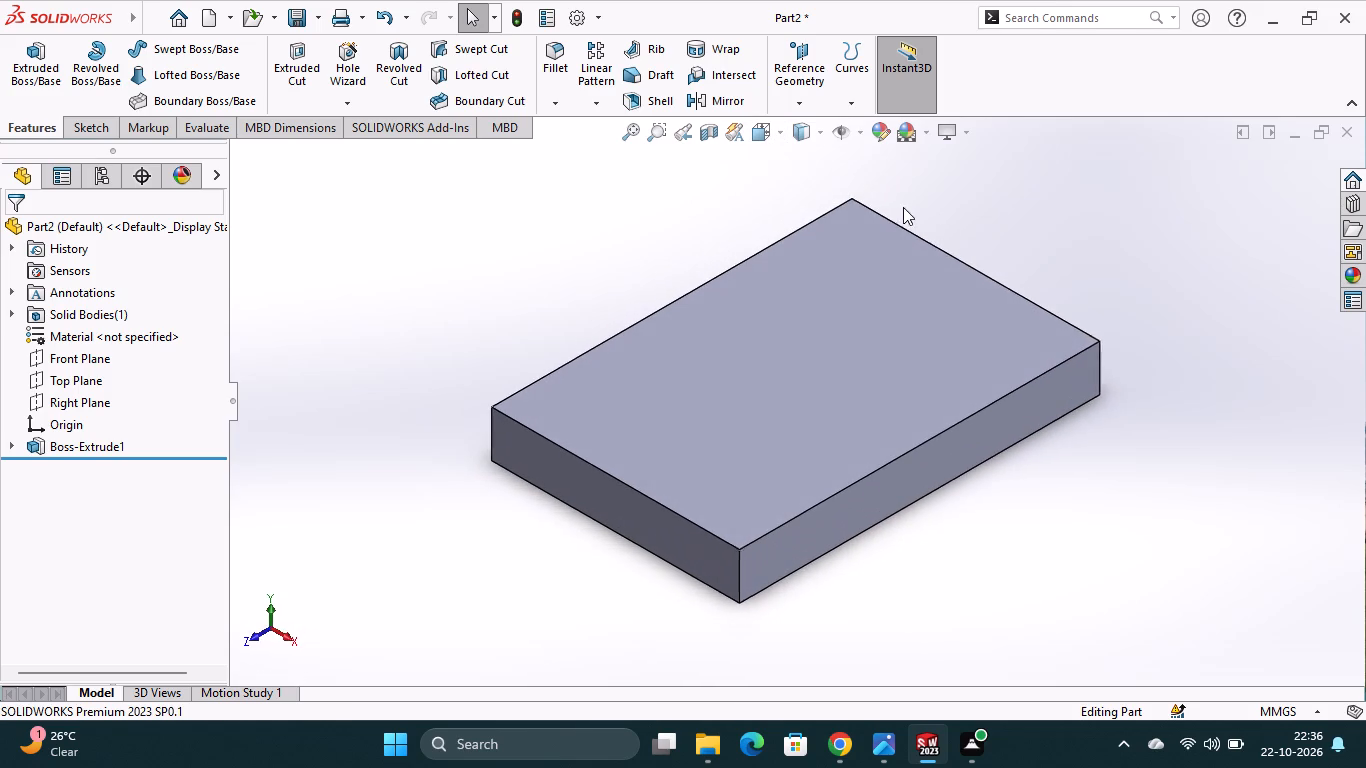
middle_click_drag(1083, 452, 1026, 494)
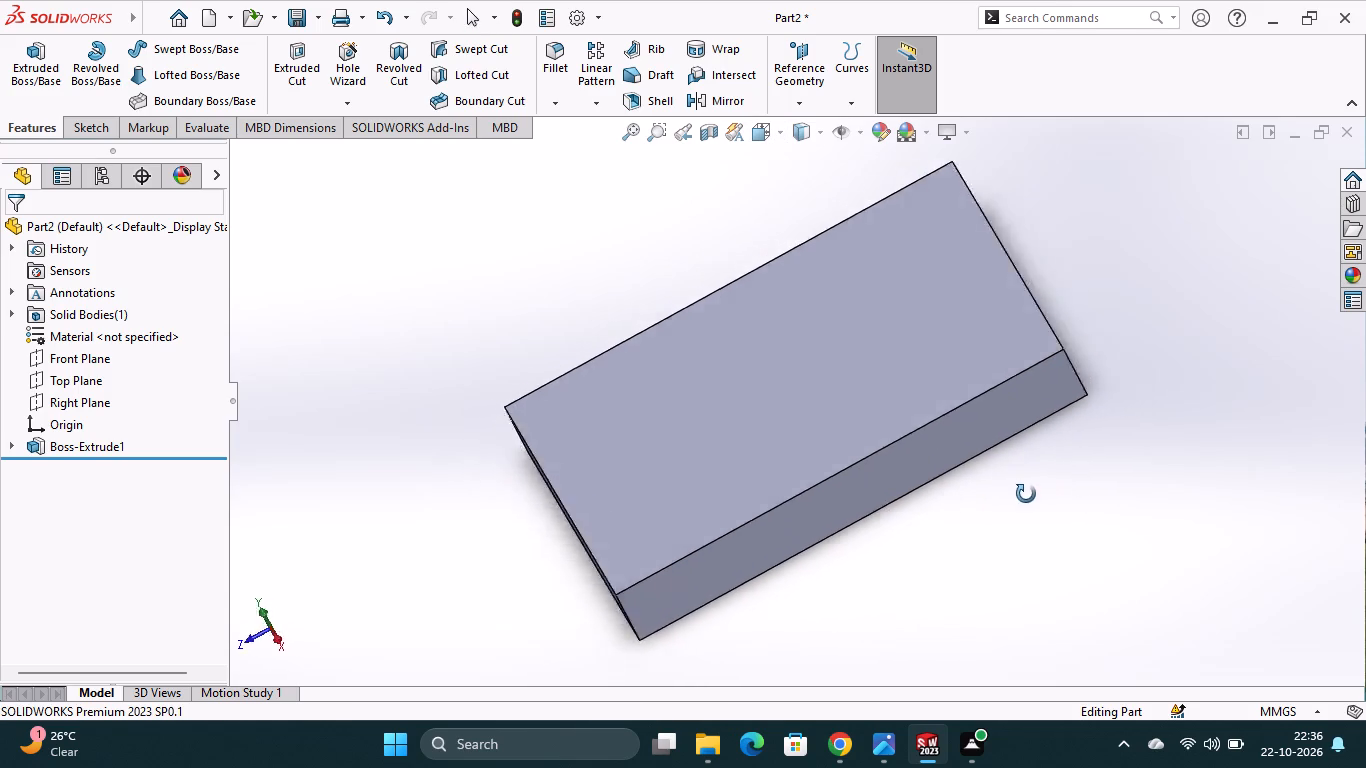
middle_click_drag(1026, 494, 895, 513)
scroll(895, 513, "up", 1)
left_click(805, 292)
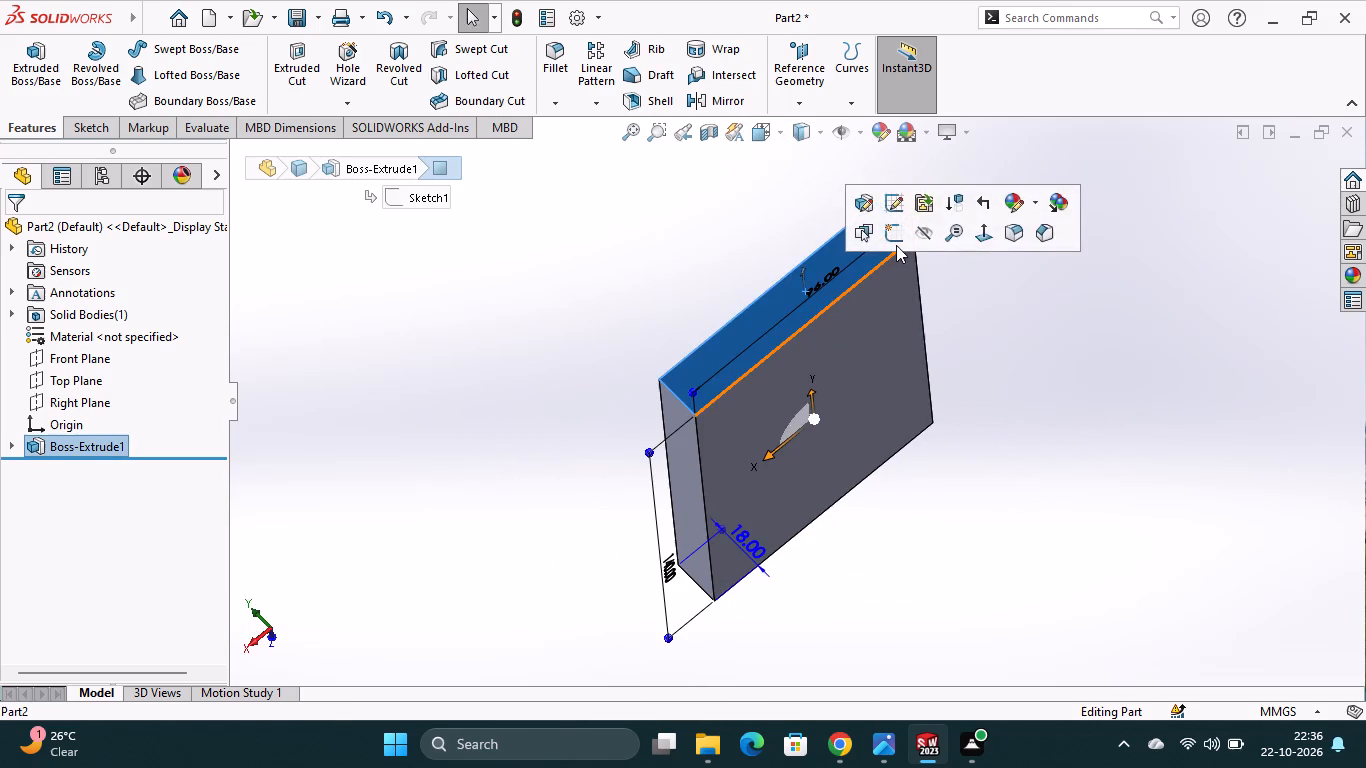
left_click(896, 241)
scroll(844, 310, "up", 2)
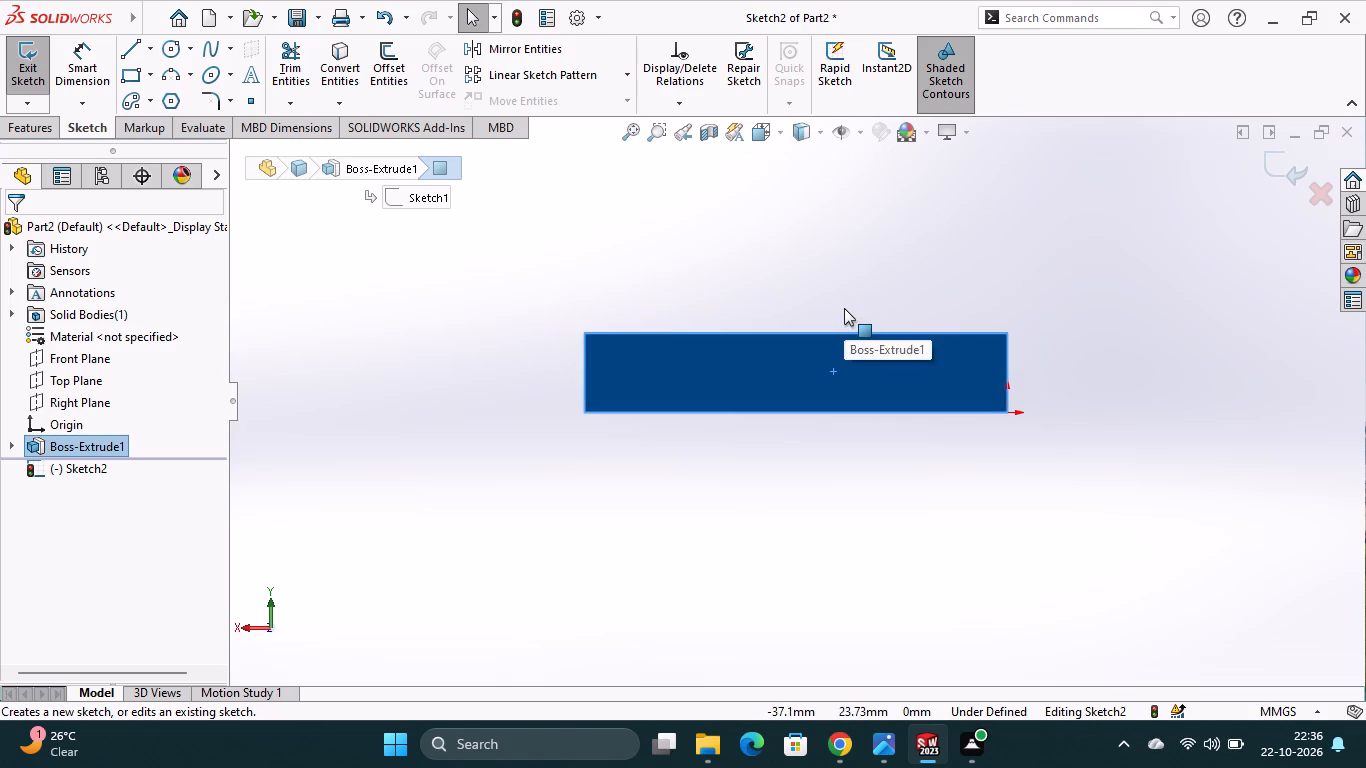
scroll(844, 308, "up", 3)
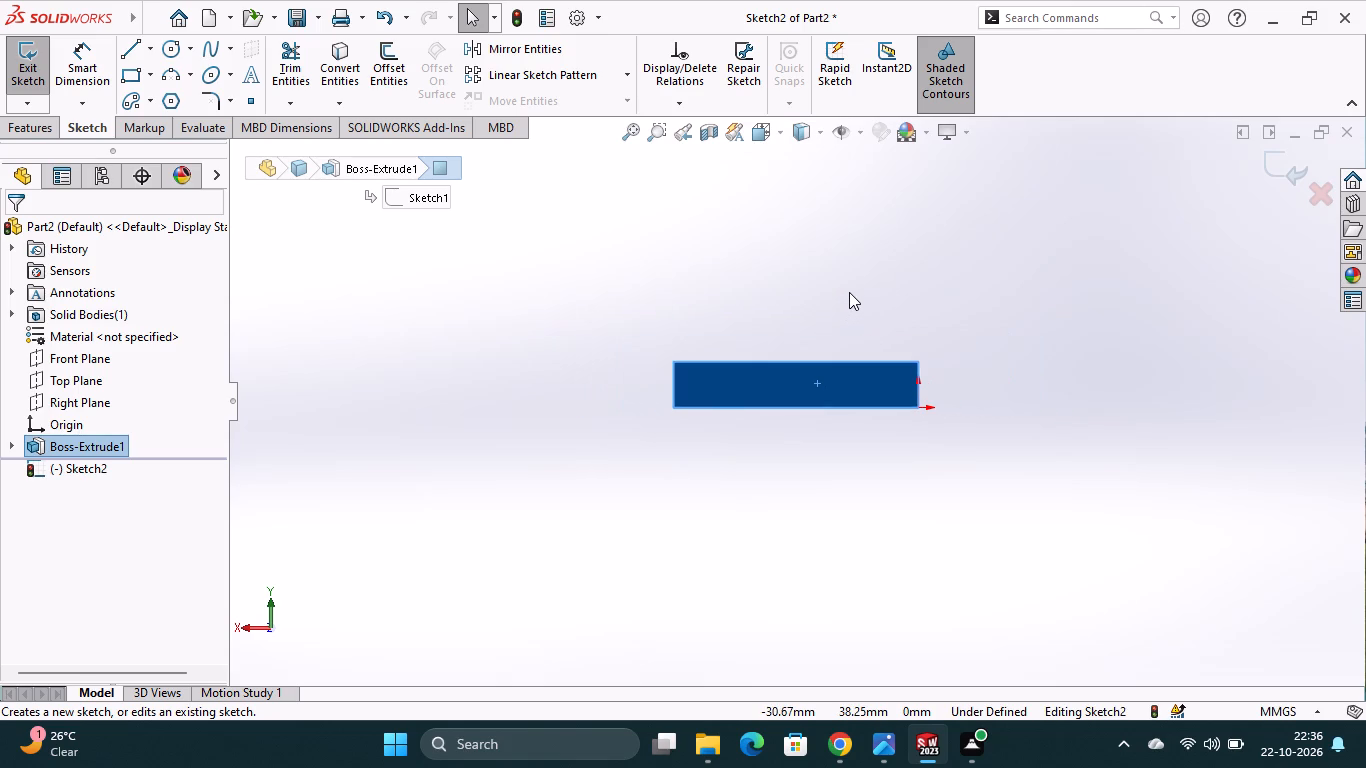
scroll(746, 245, "down", 1)
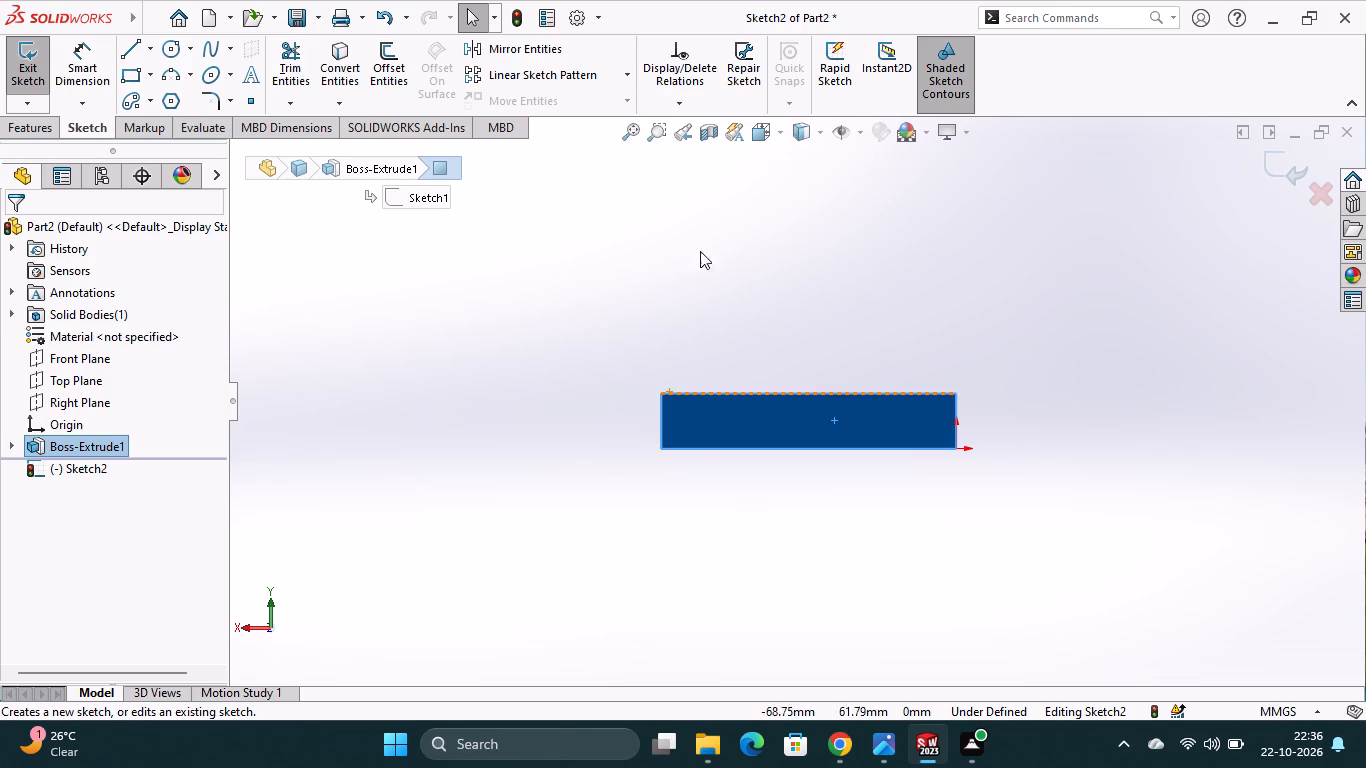
left_click(135, 76)
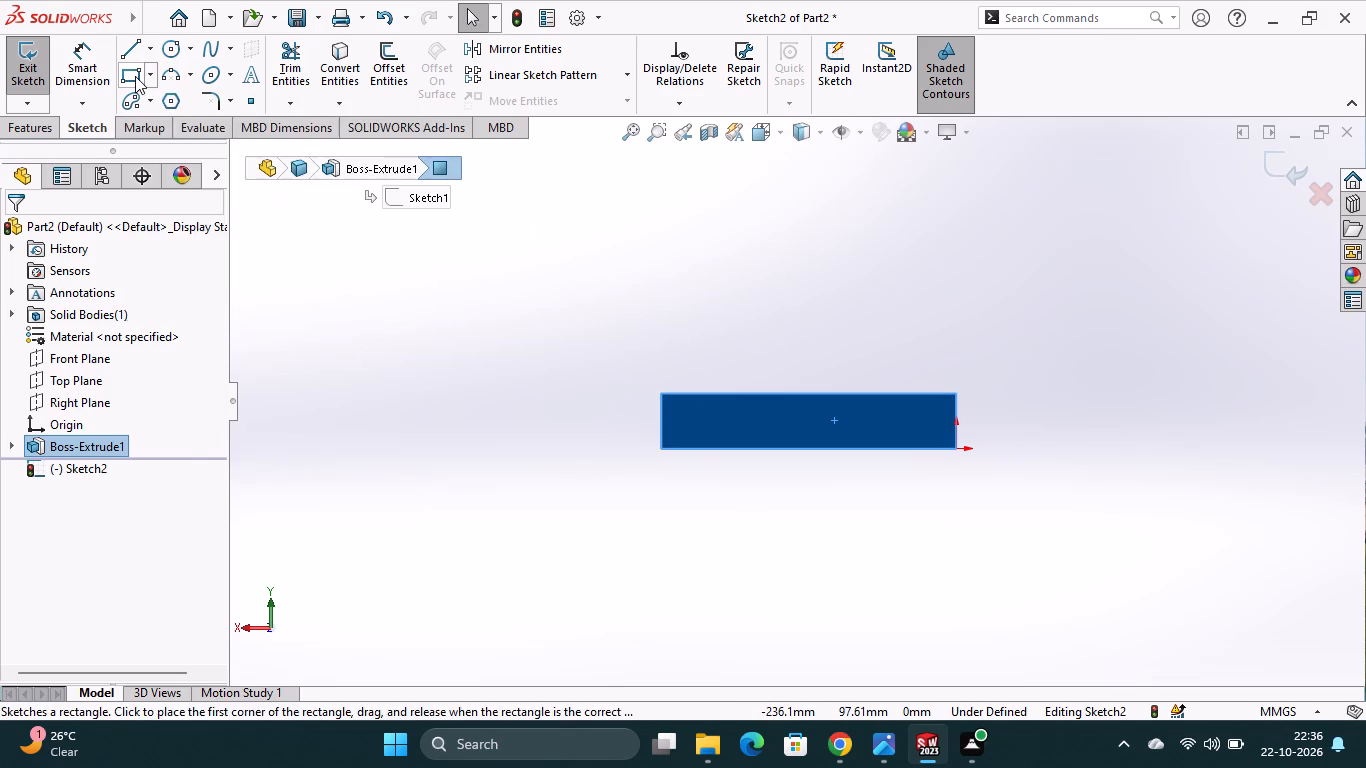
left_click(663, 393)
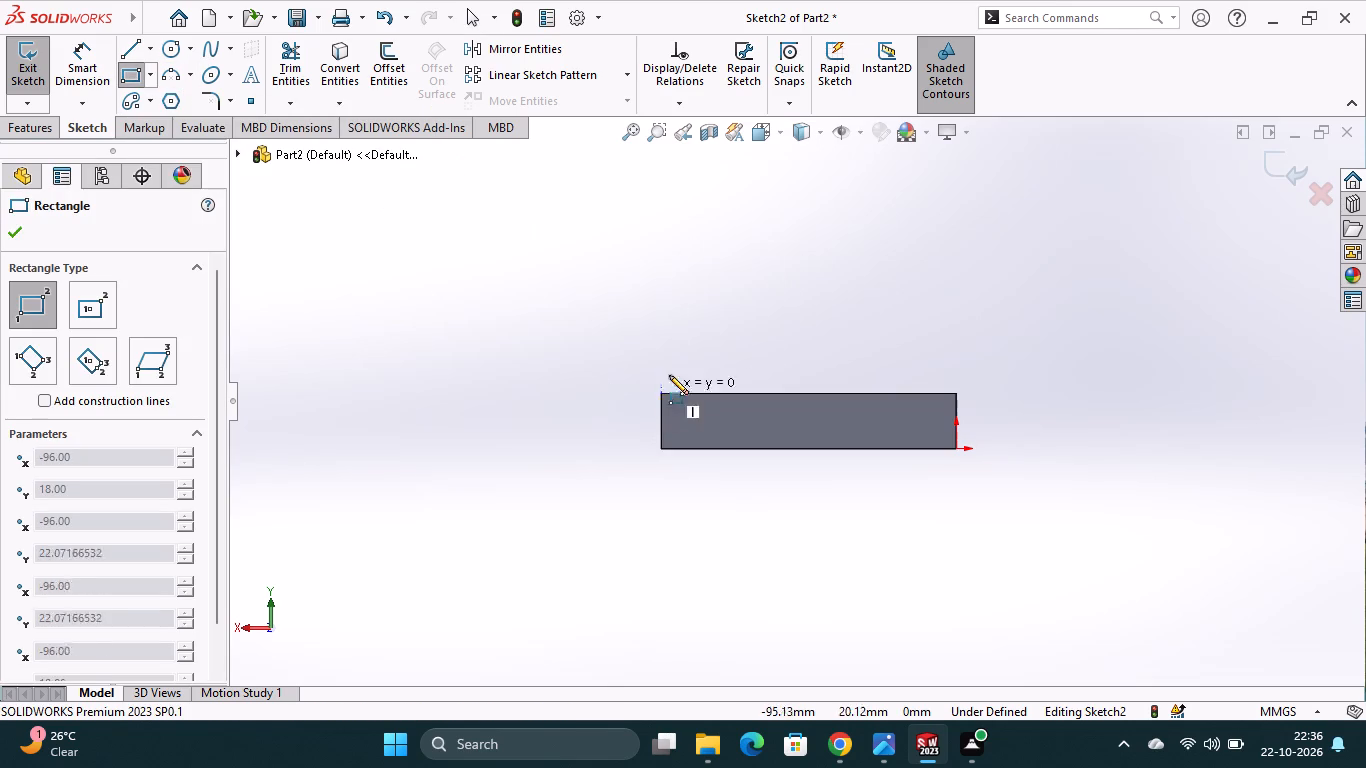
left_click(951, 171)
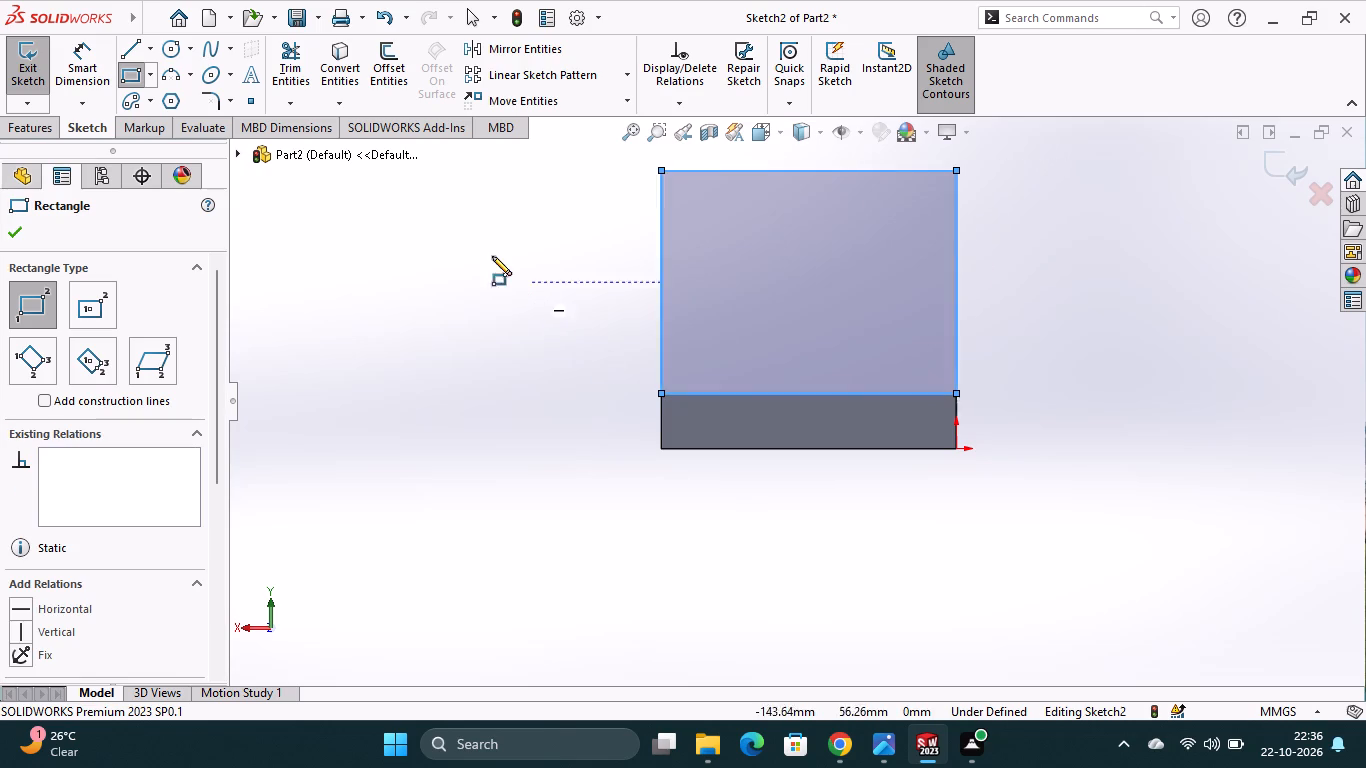
Dimension the height of the upright rectangle as 100-18 mm.
left_click(86, 66)
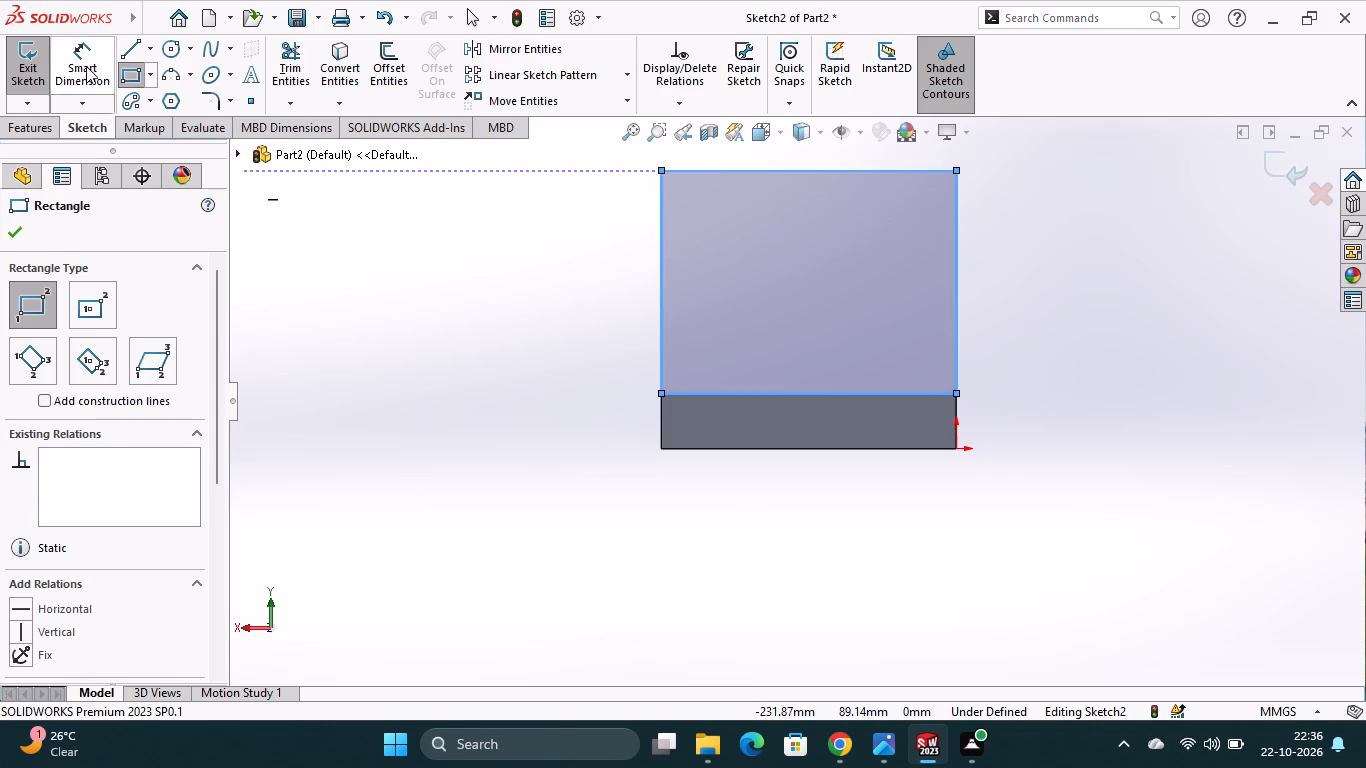
left_click(660, 334)
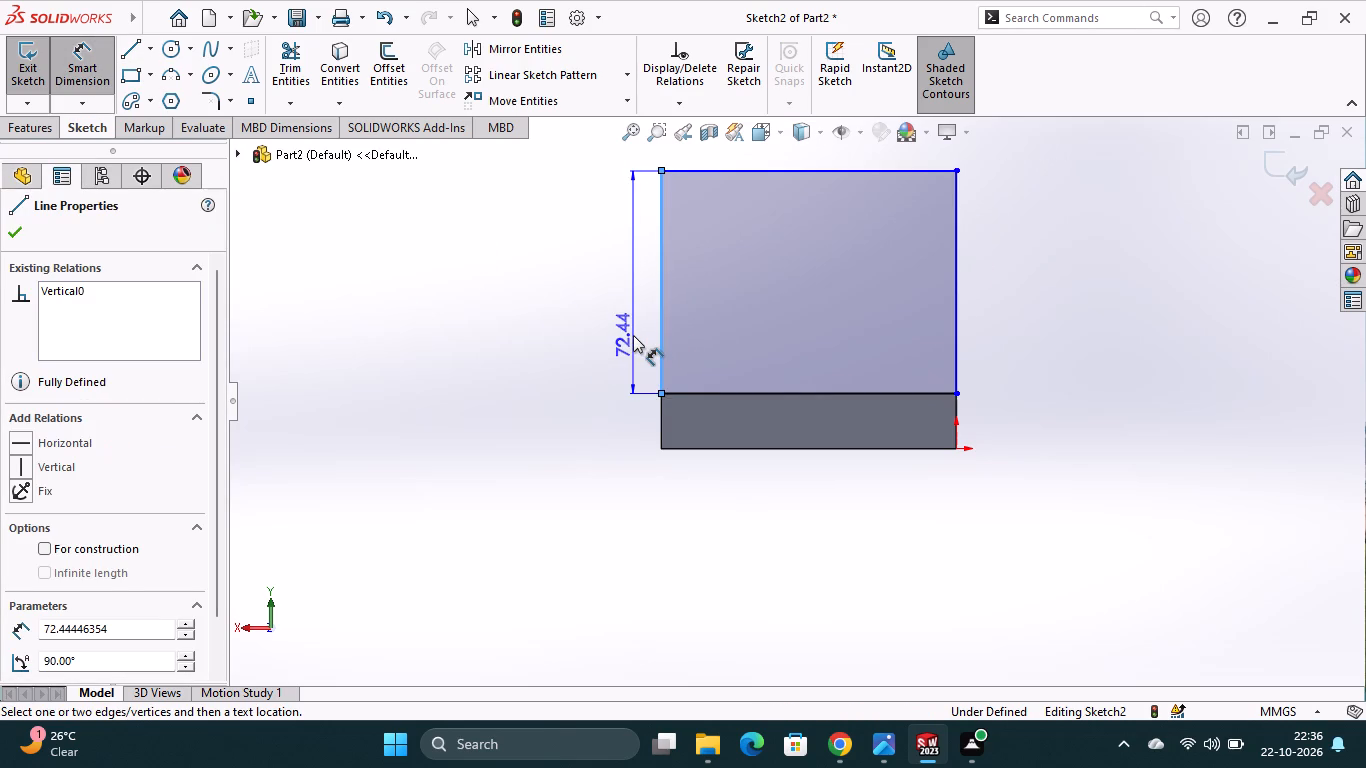
left_click(633, 335)
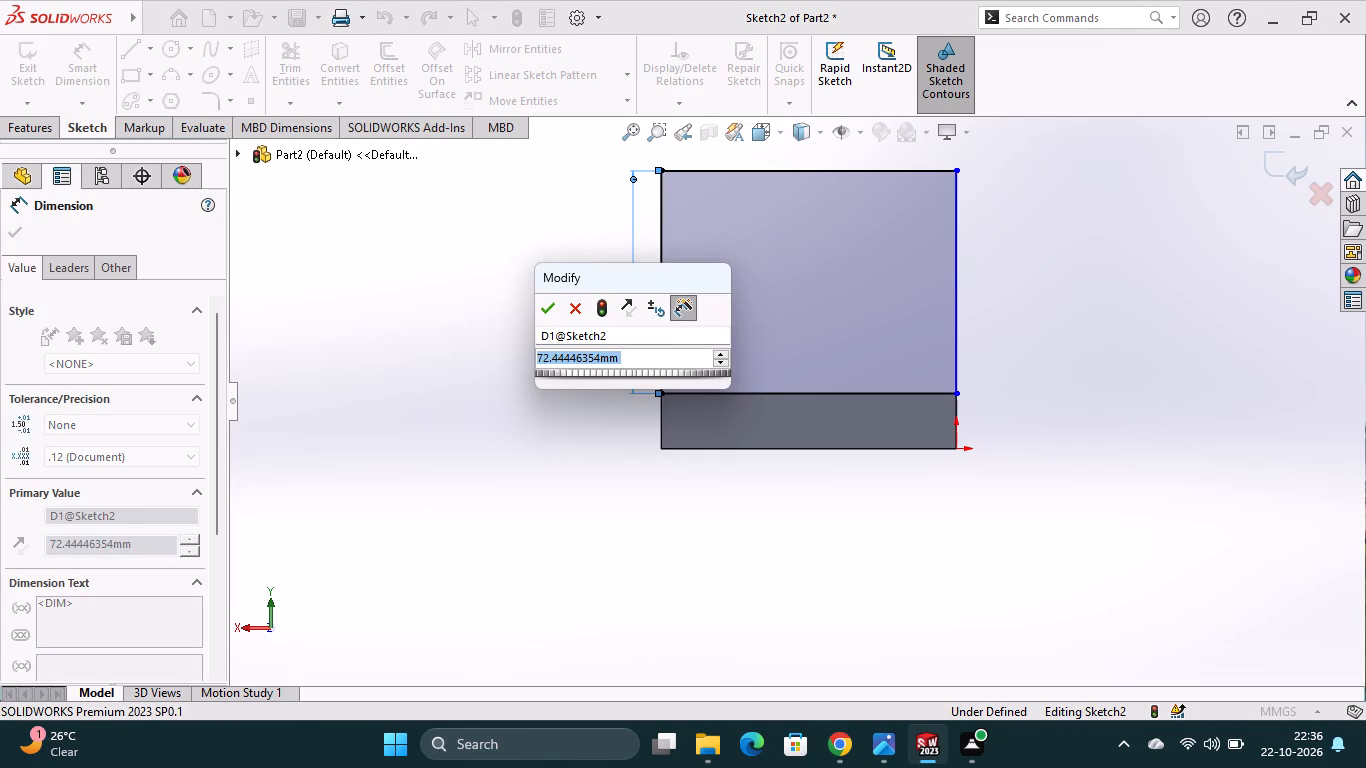
type("100-")
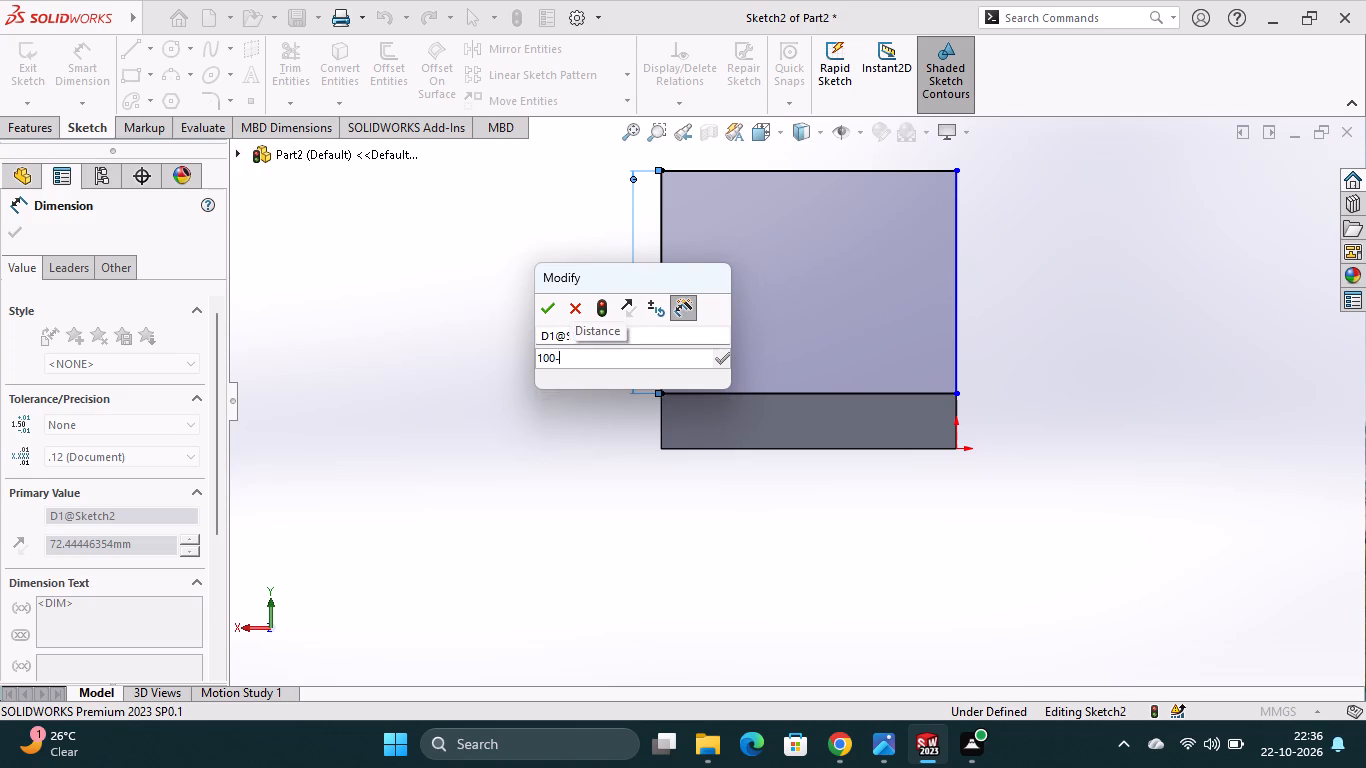
type("18")
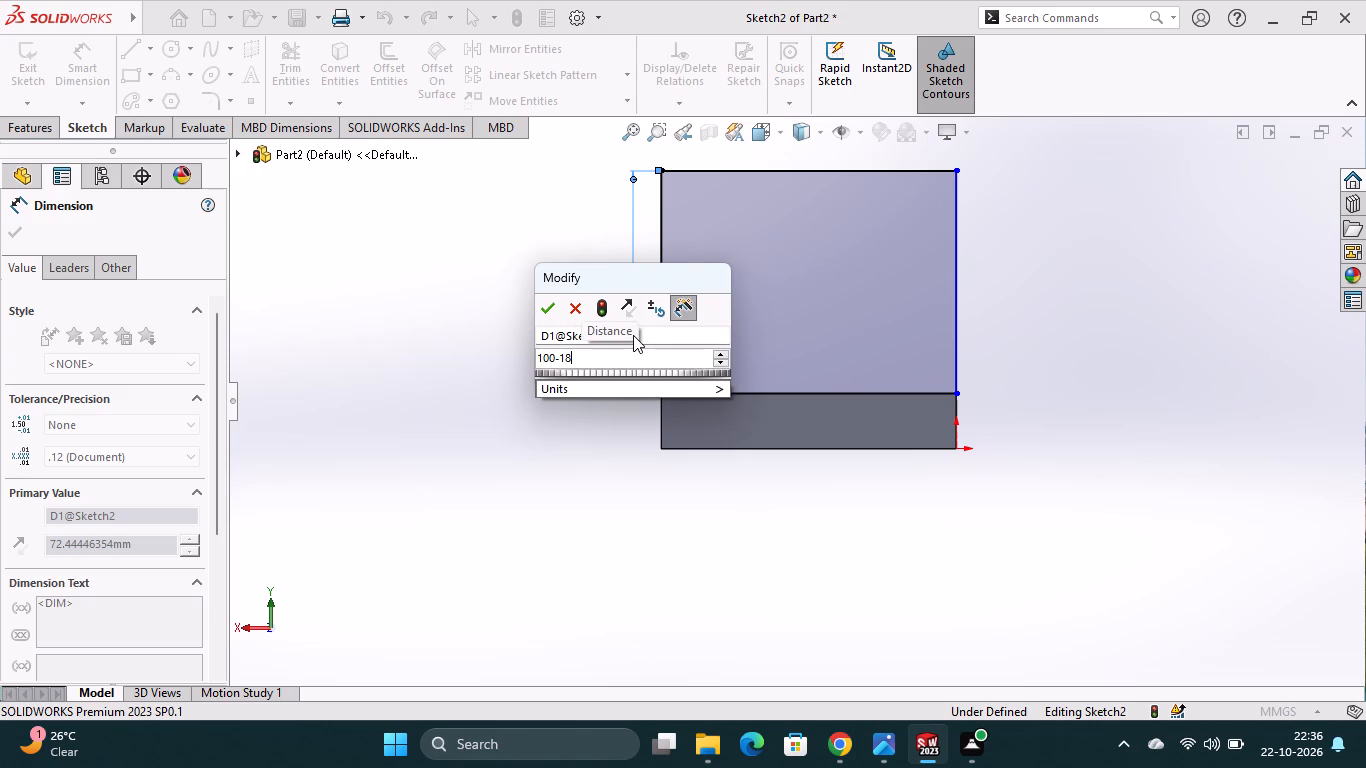
key("Return")
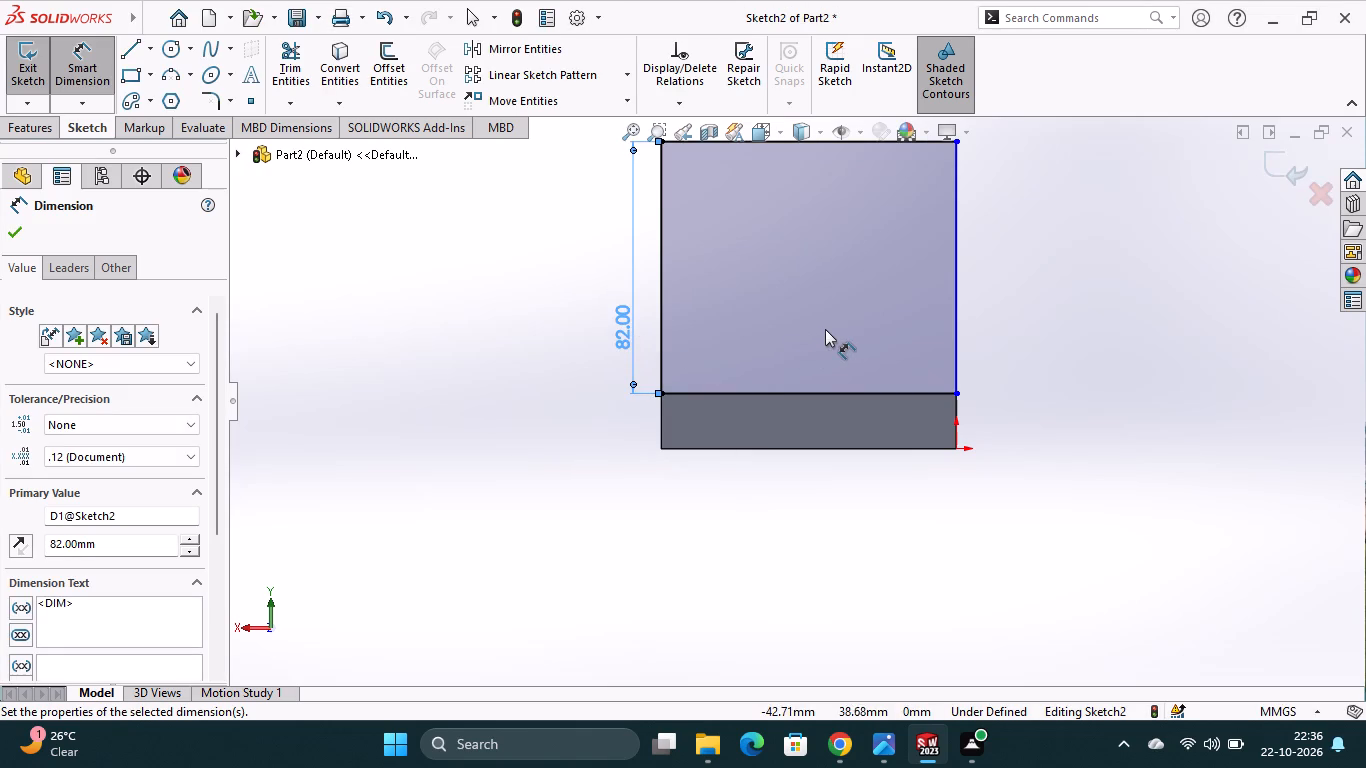
scroll(825, 329, "up", 1)
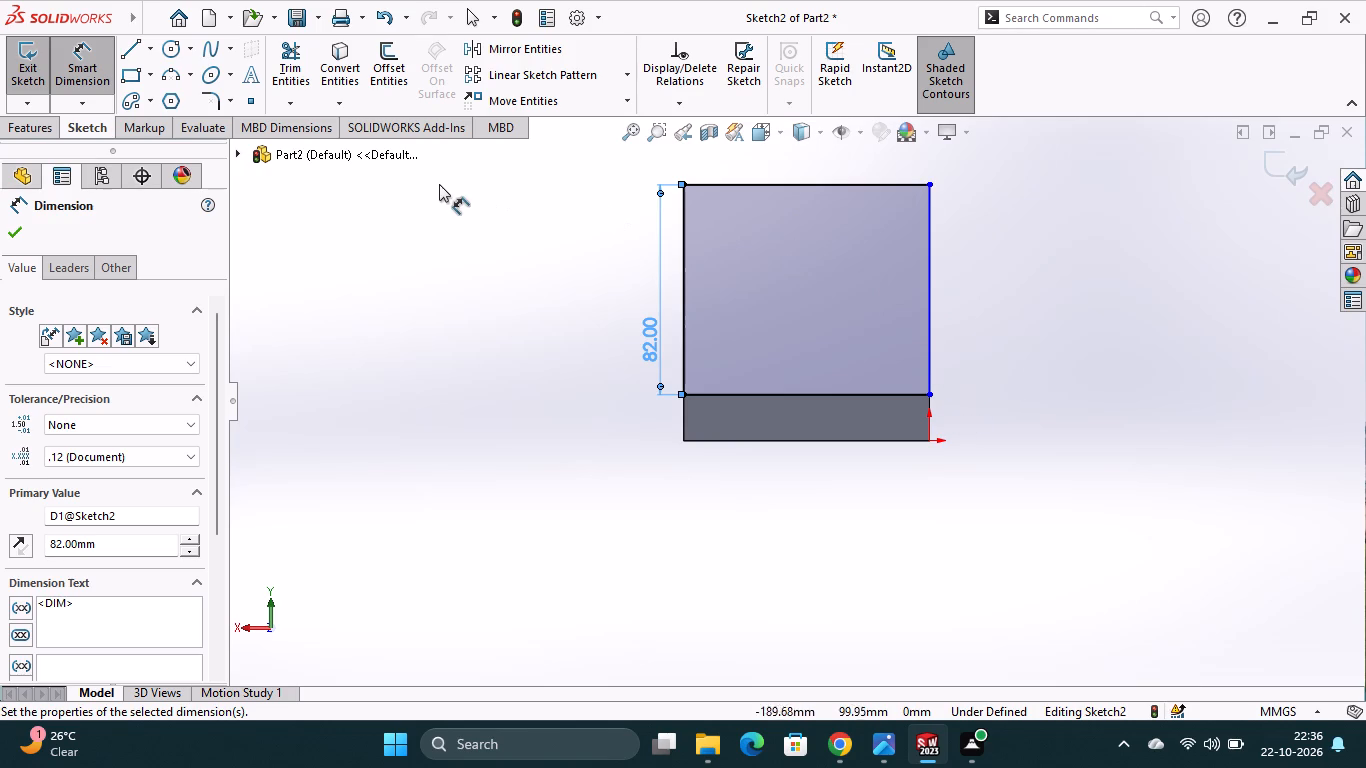
Round the two upper corners of the upright rectangle with 18 mm sketch fillets.
left_click(207, 97)
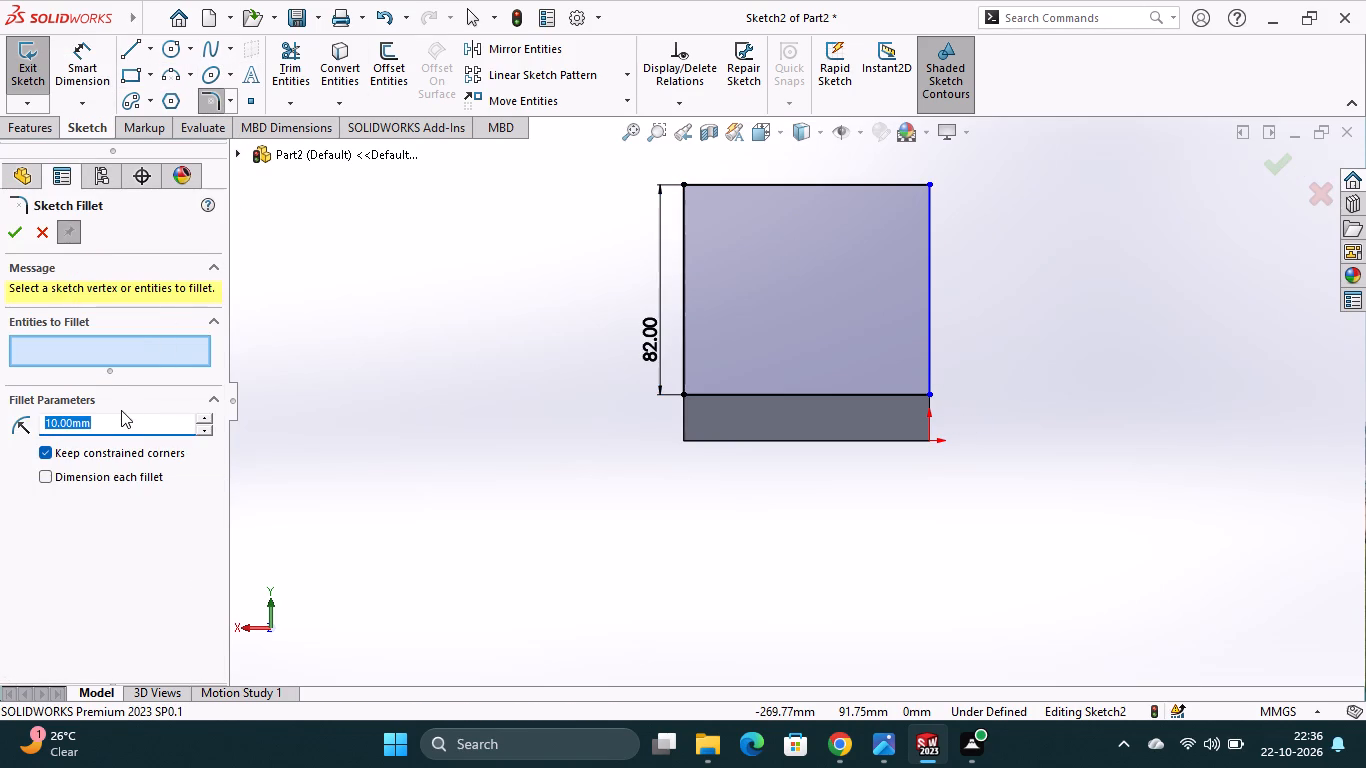
type("18")
key("Return")
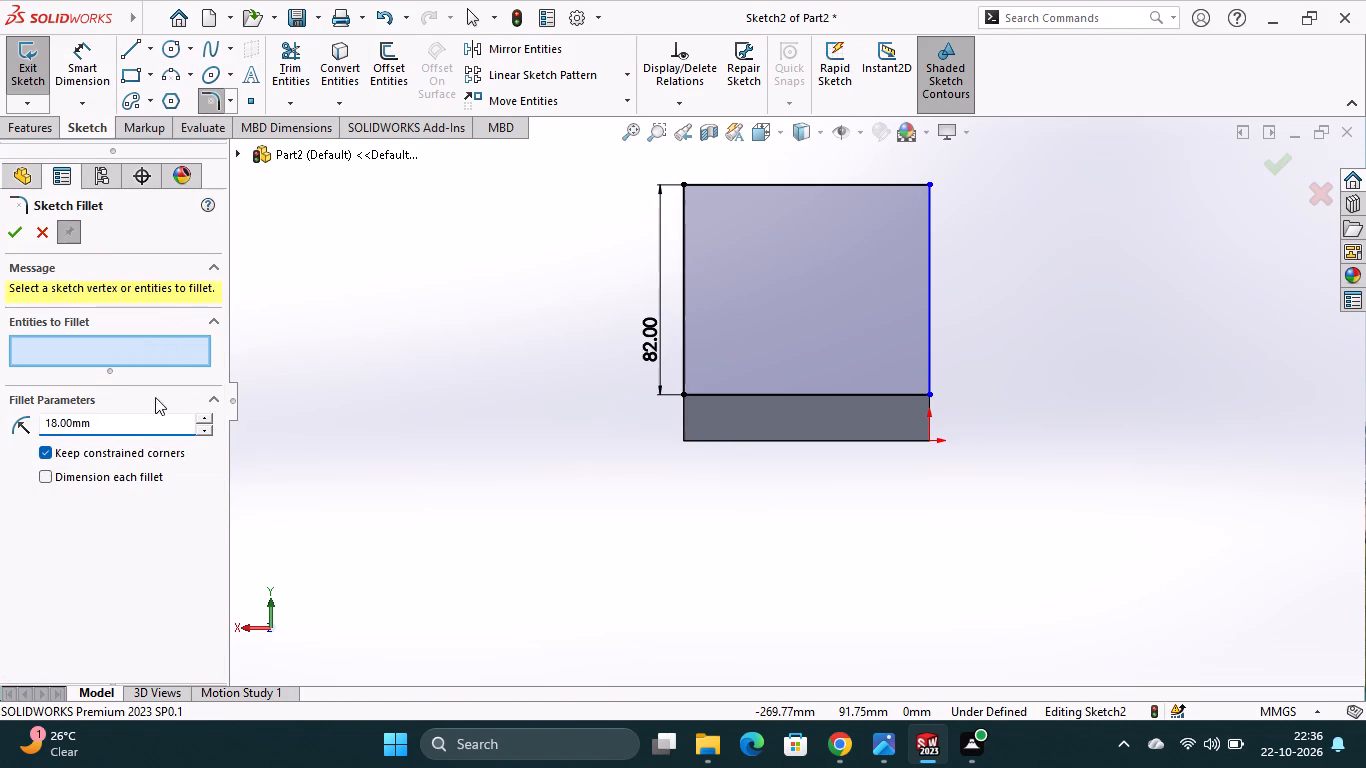
left_click(682, 185)
left_click(928, 188)
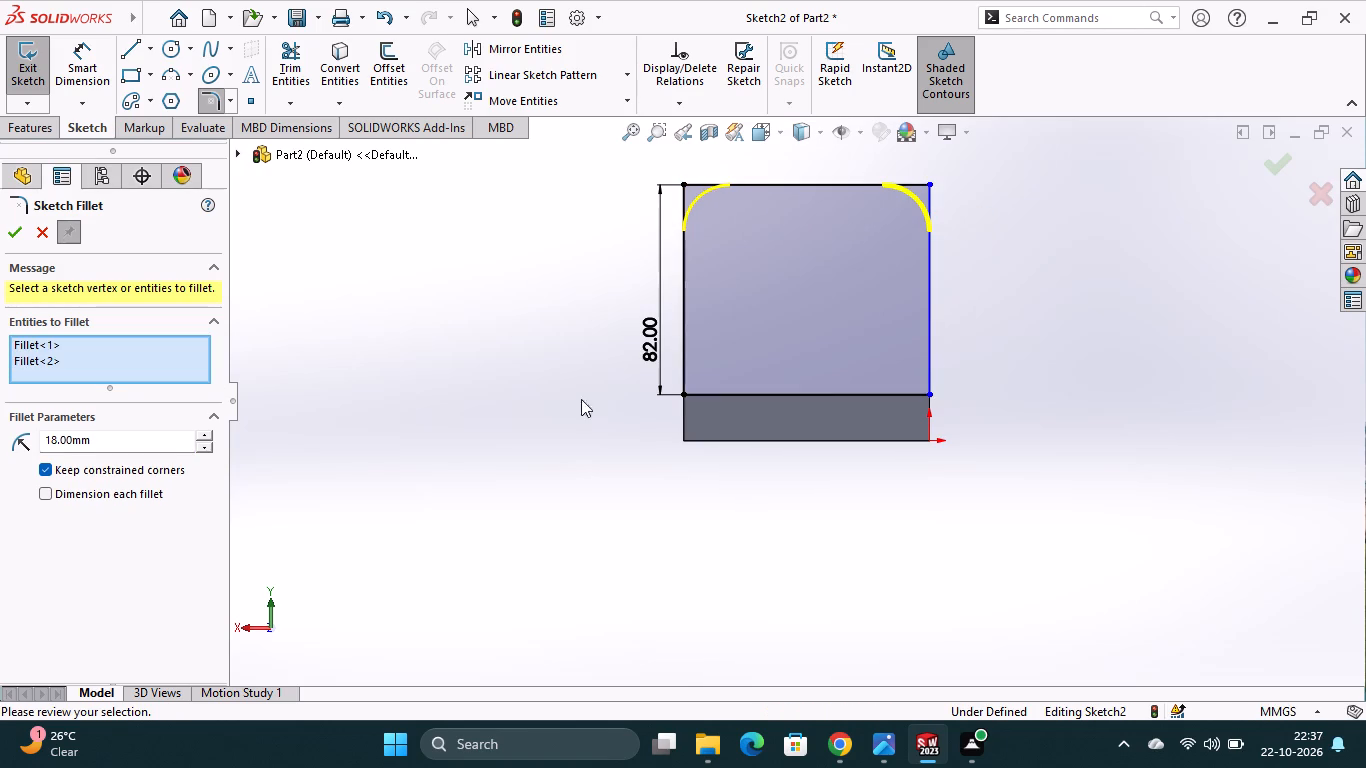
left_click(16, 232)
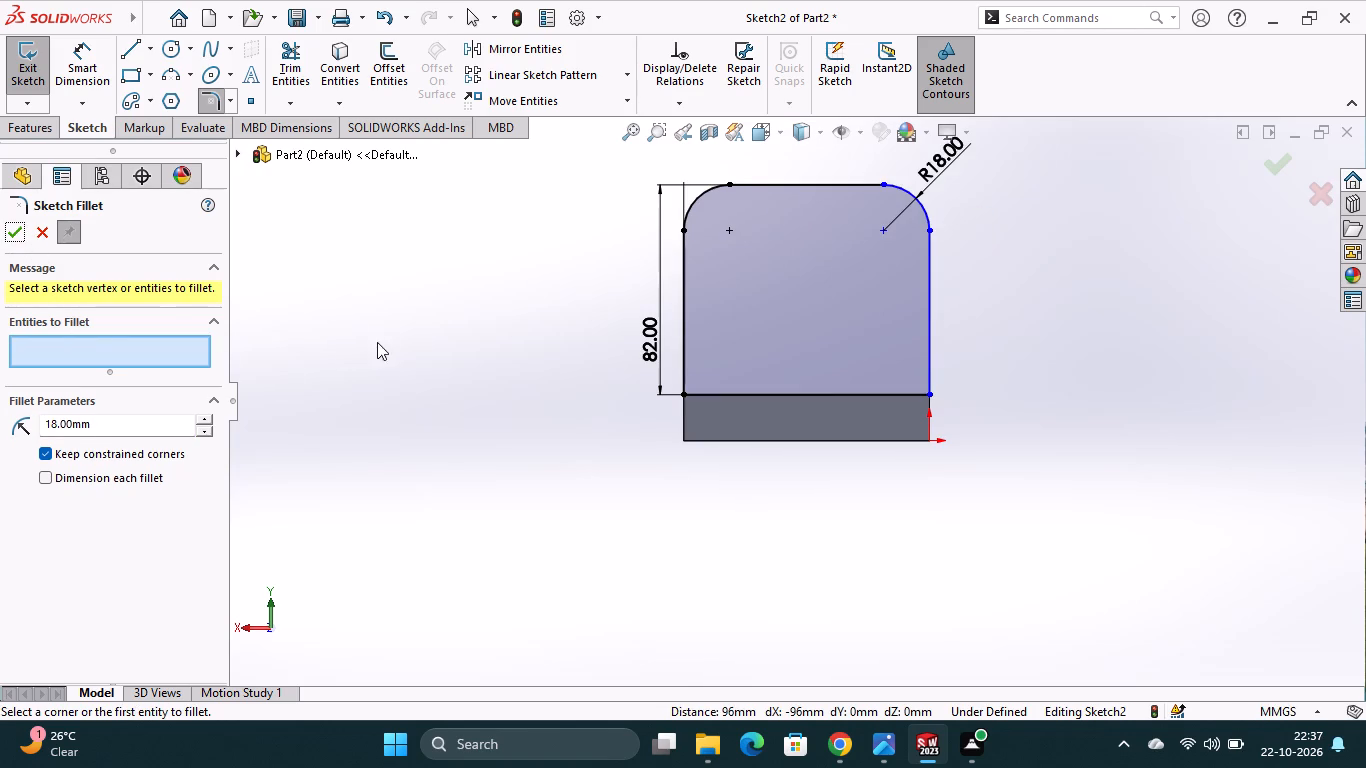
Sketch two circles centred on the corner fillet centres, about 26 mm and 23 mm in diameter.
left_click(171, 49)
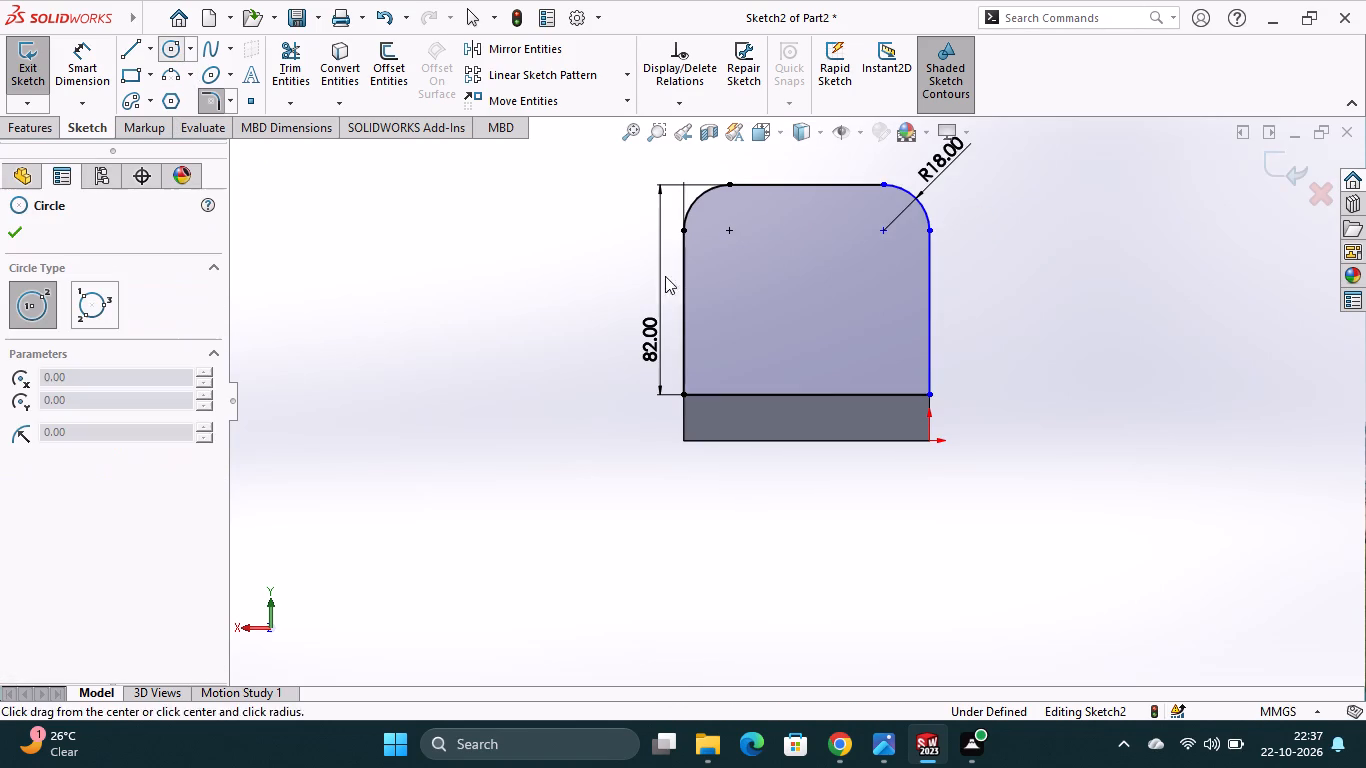
left_click(731, 229)
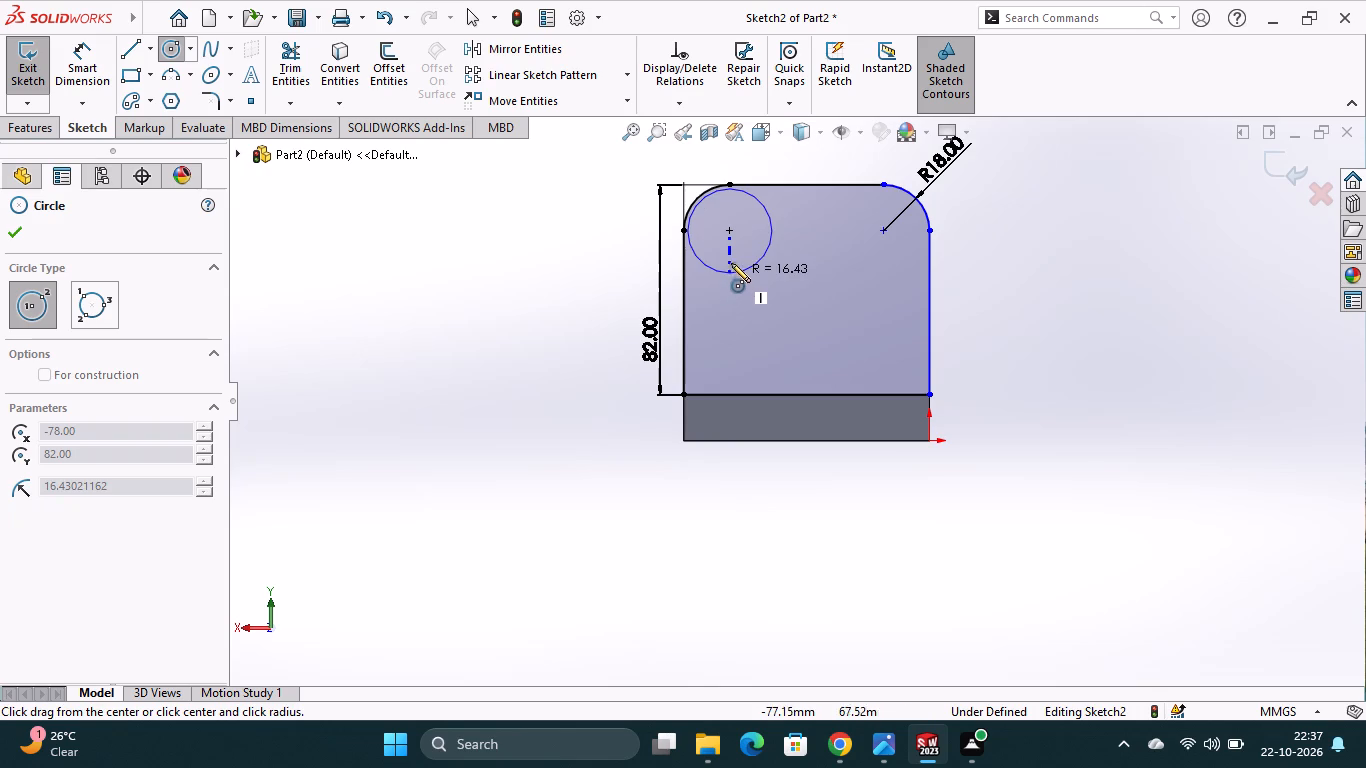
left_click(729, 264)
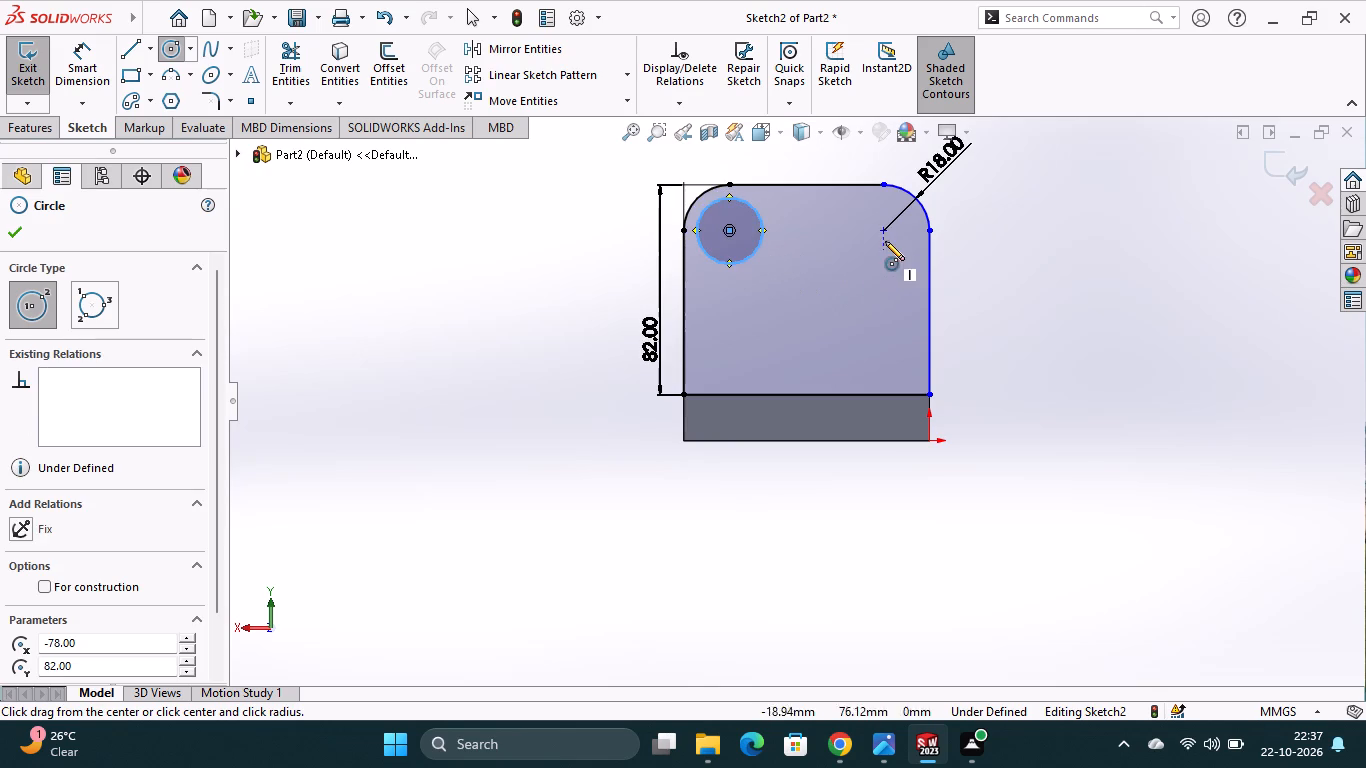
left_click(884, 231)
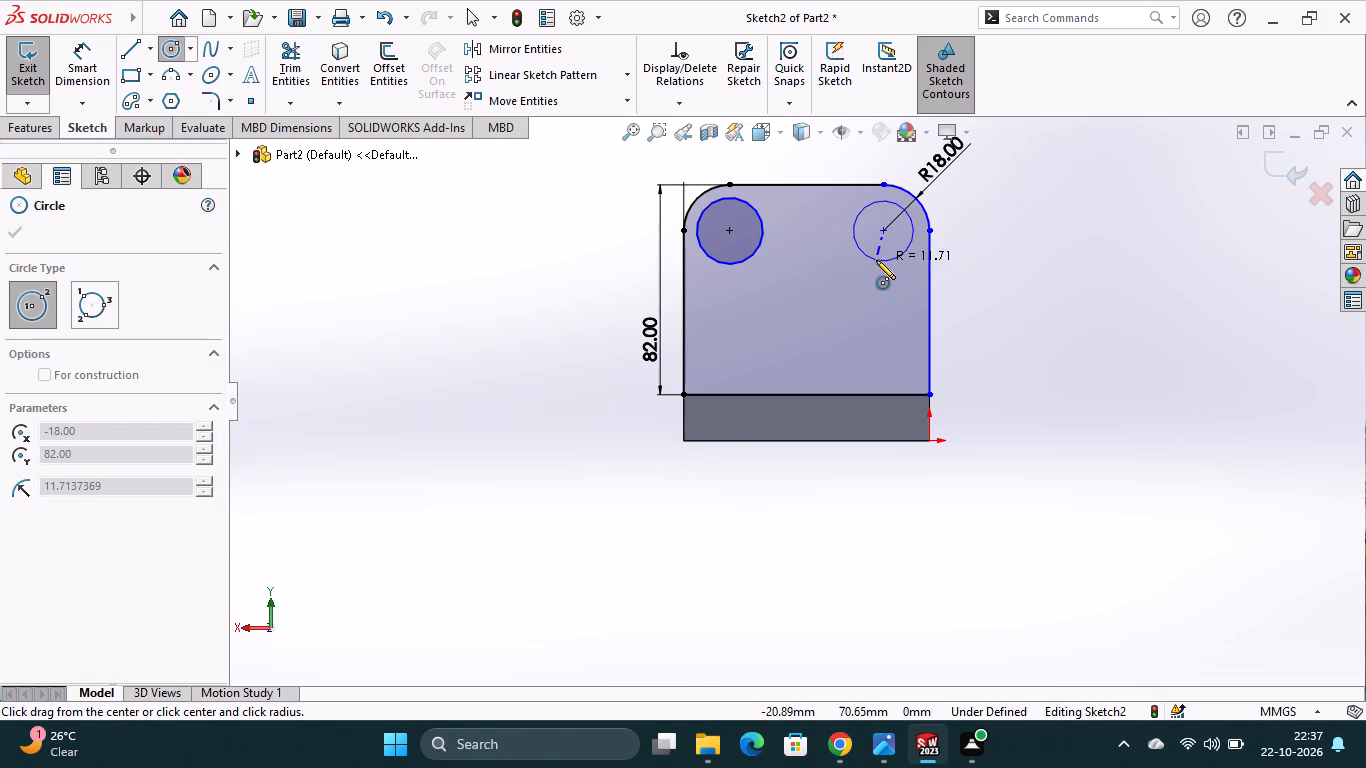
left_click(876, 260)
Dimension both circles on the upright profile to a diameter of 16 mm.
left_click(103, 82)
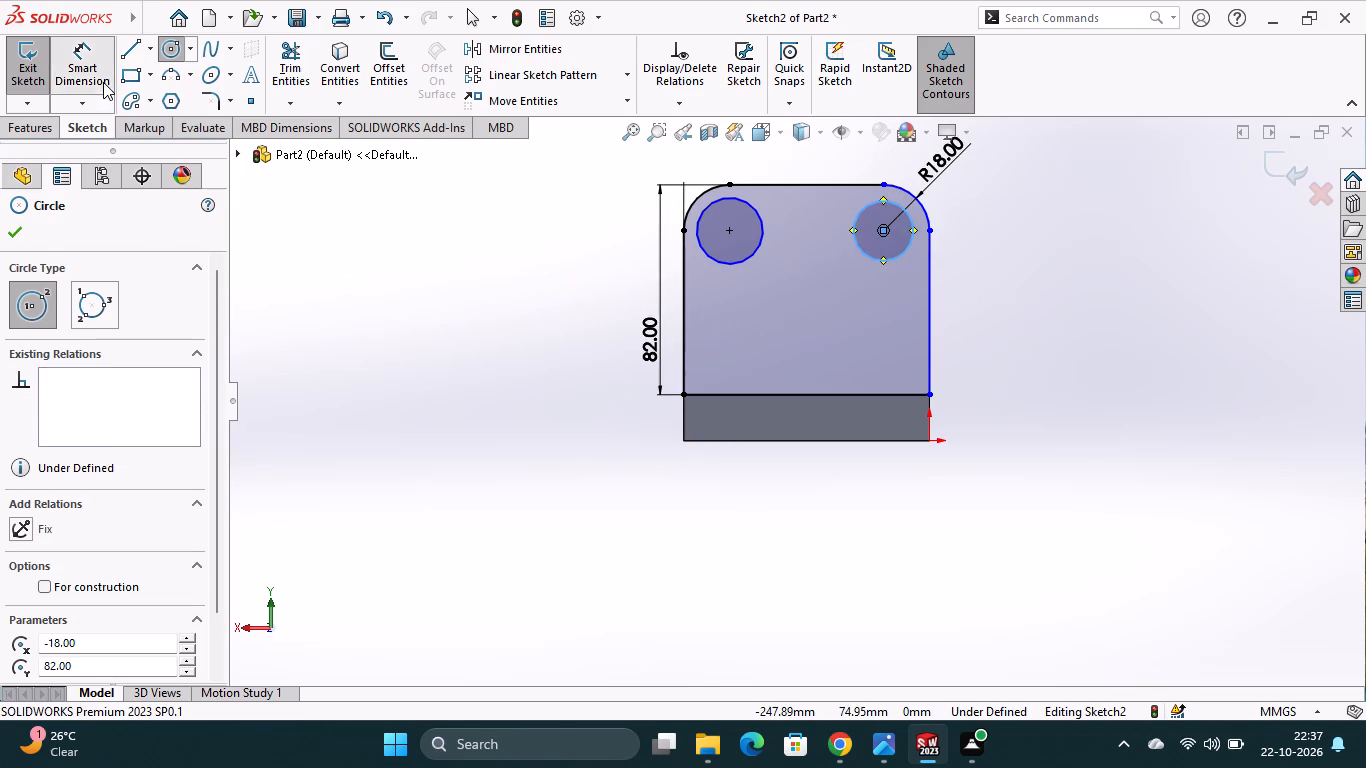
left_click(740, 265)
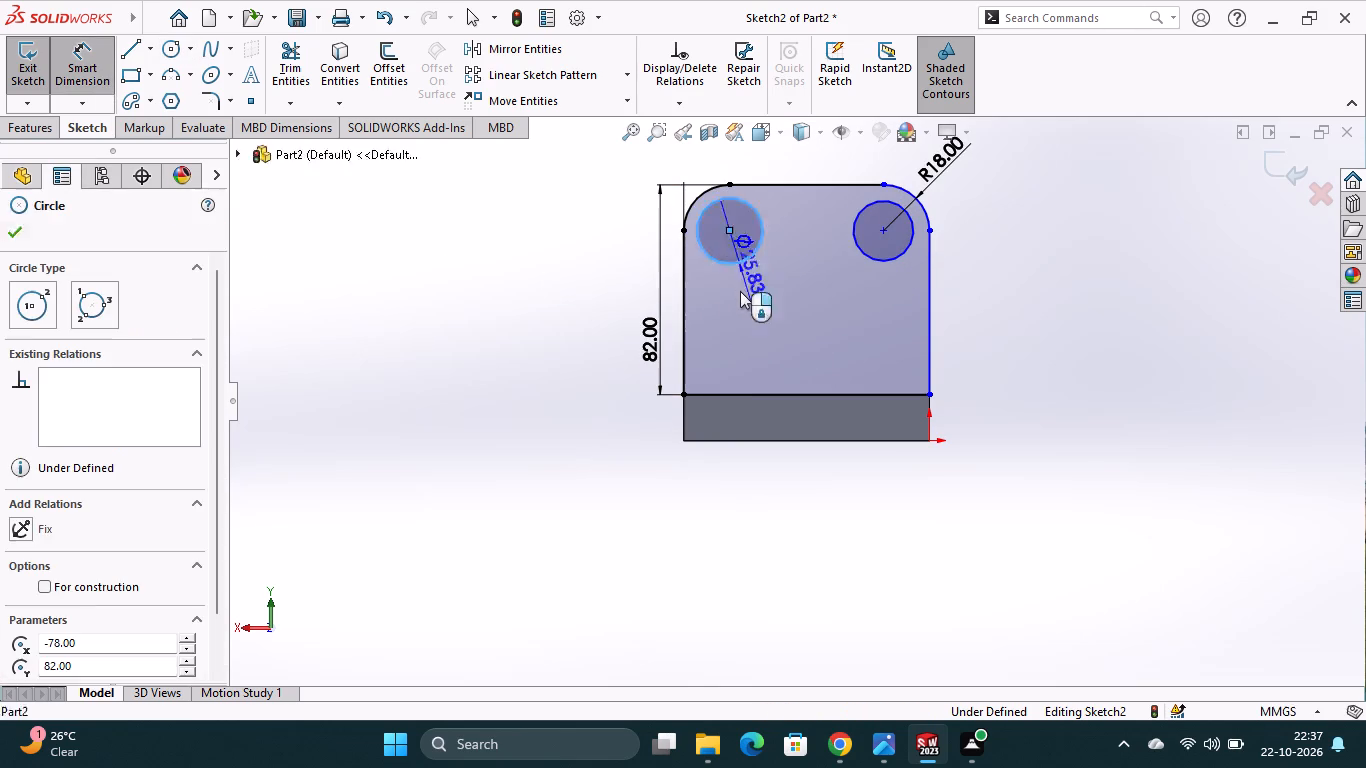
left_click(740, 297)
key("1")
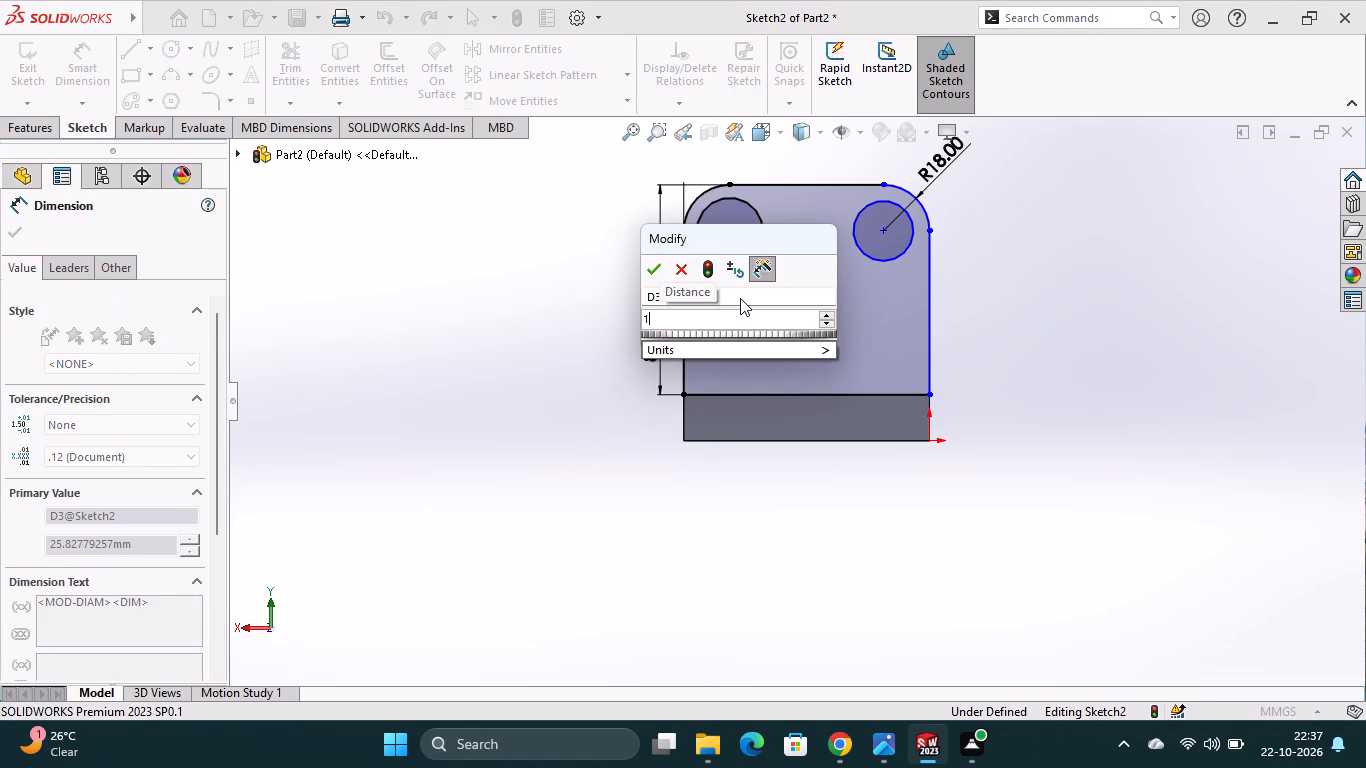
key("6")
key("Return")
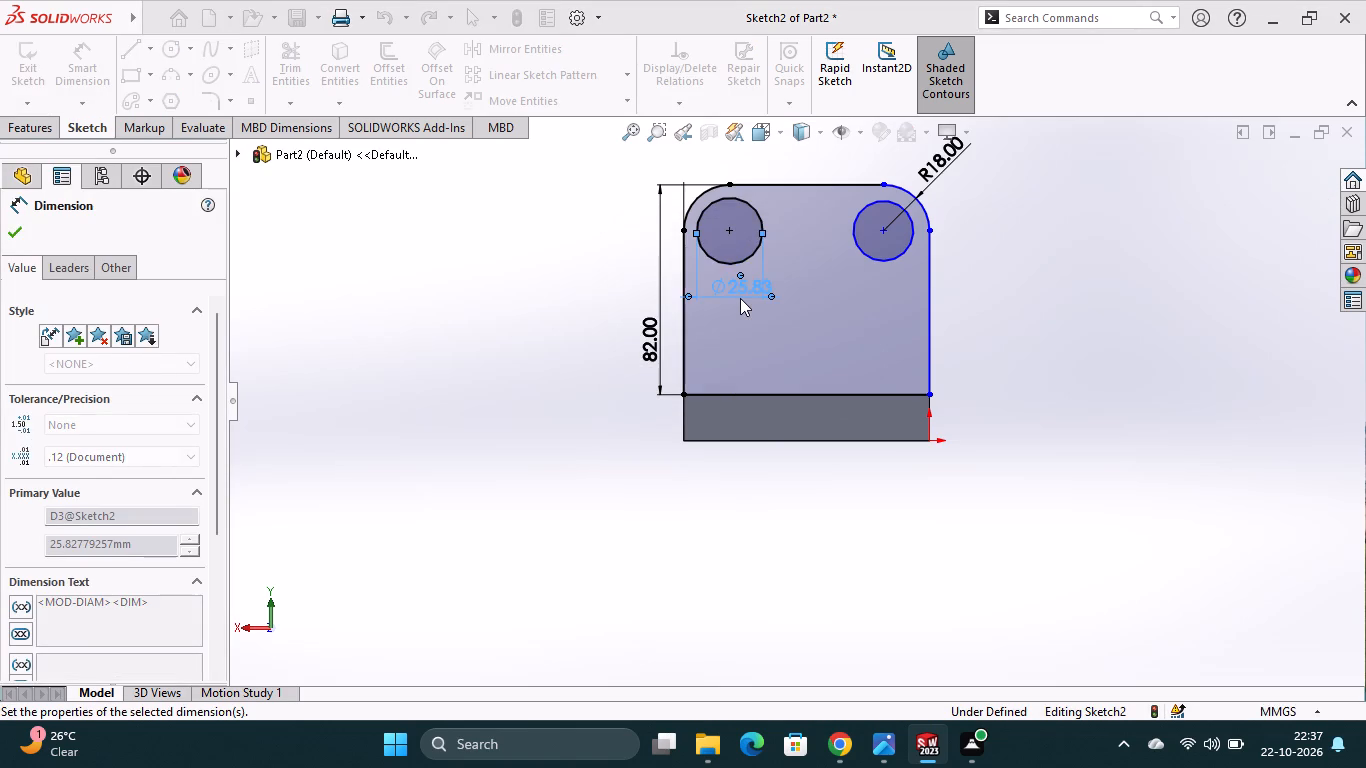
left_click(894, 262)
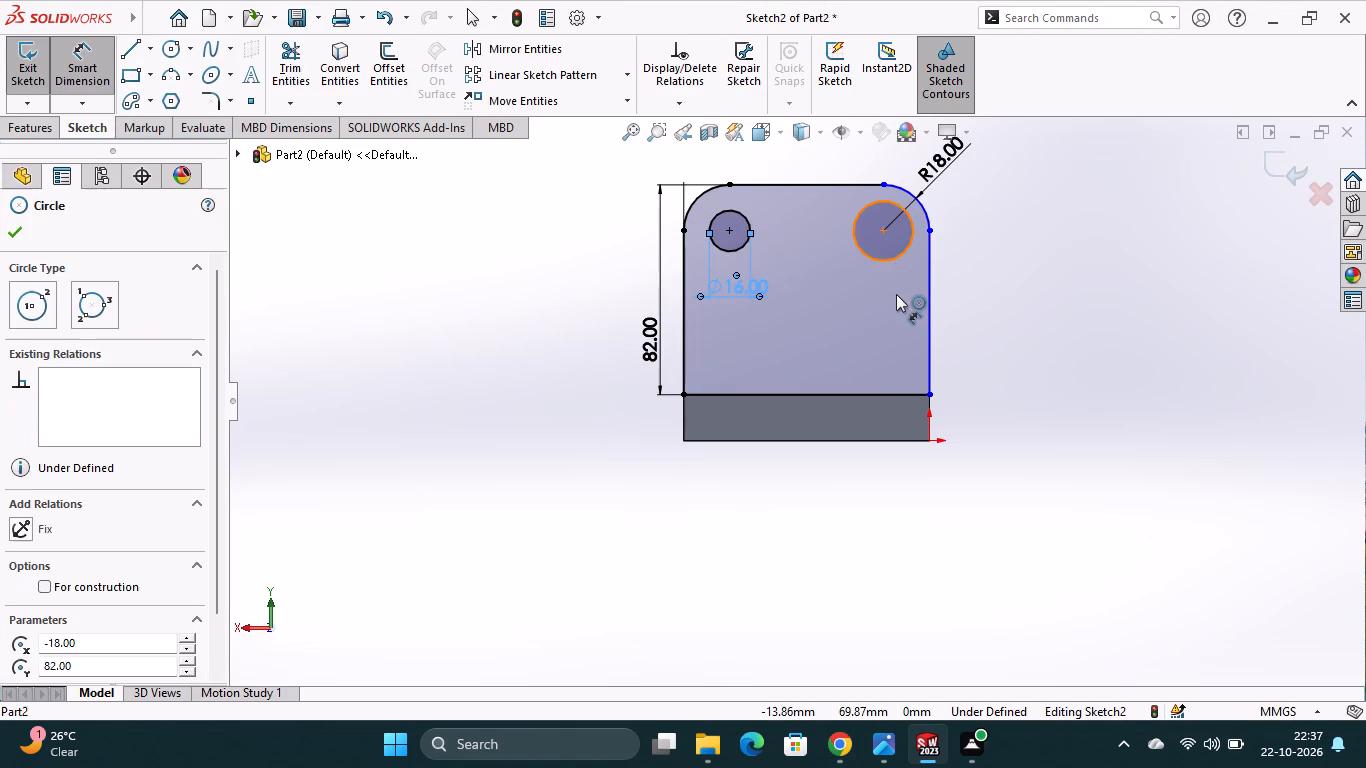
left_click(891, 296)
type("16")
key("Return")
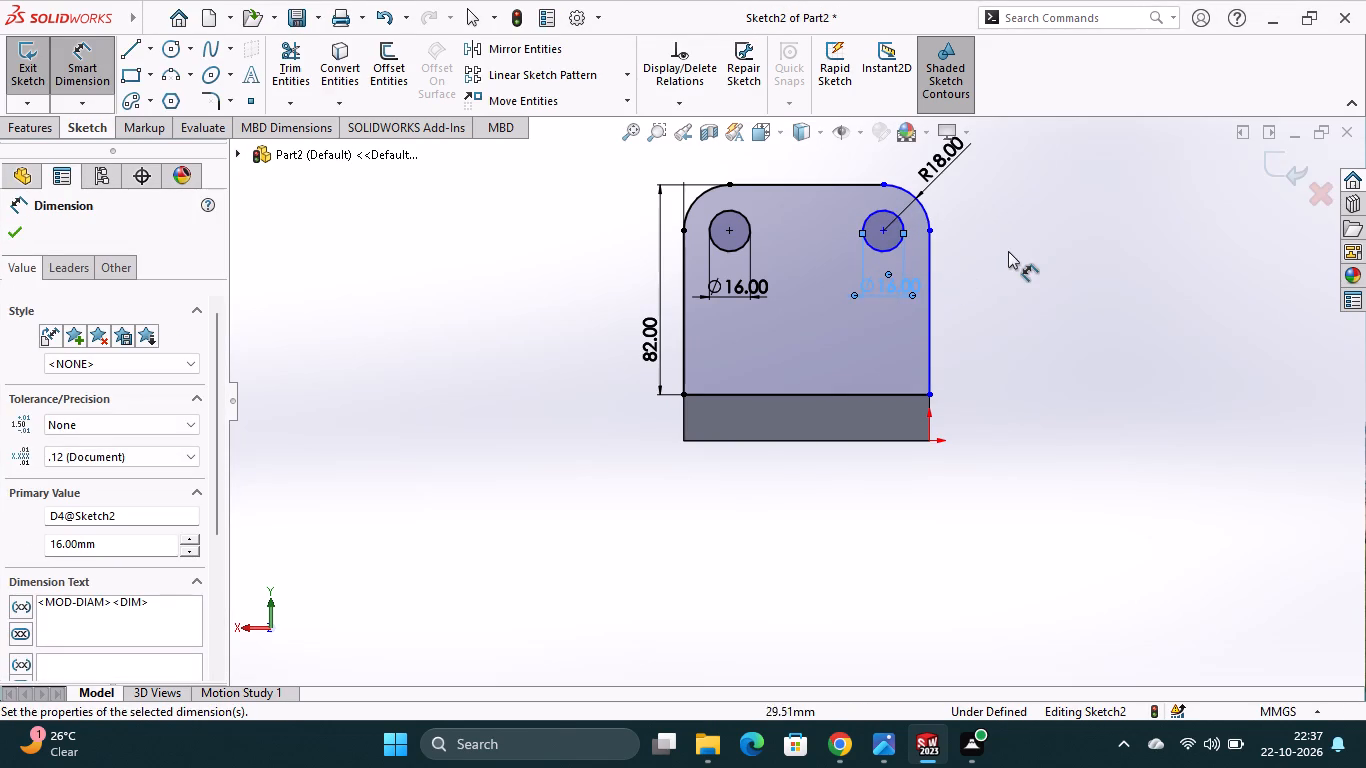
left_click(1001, 262)
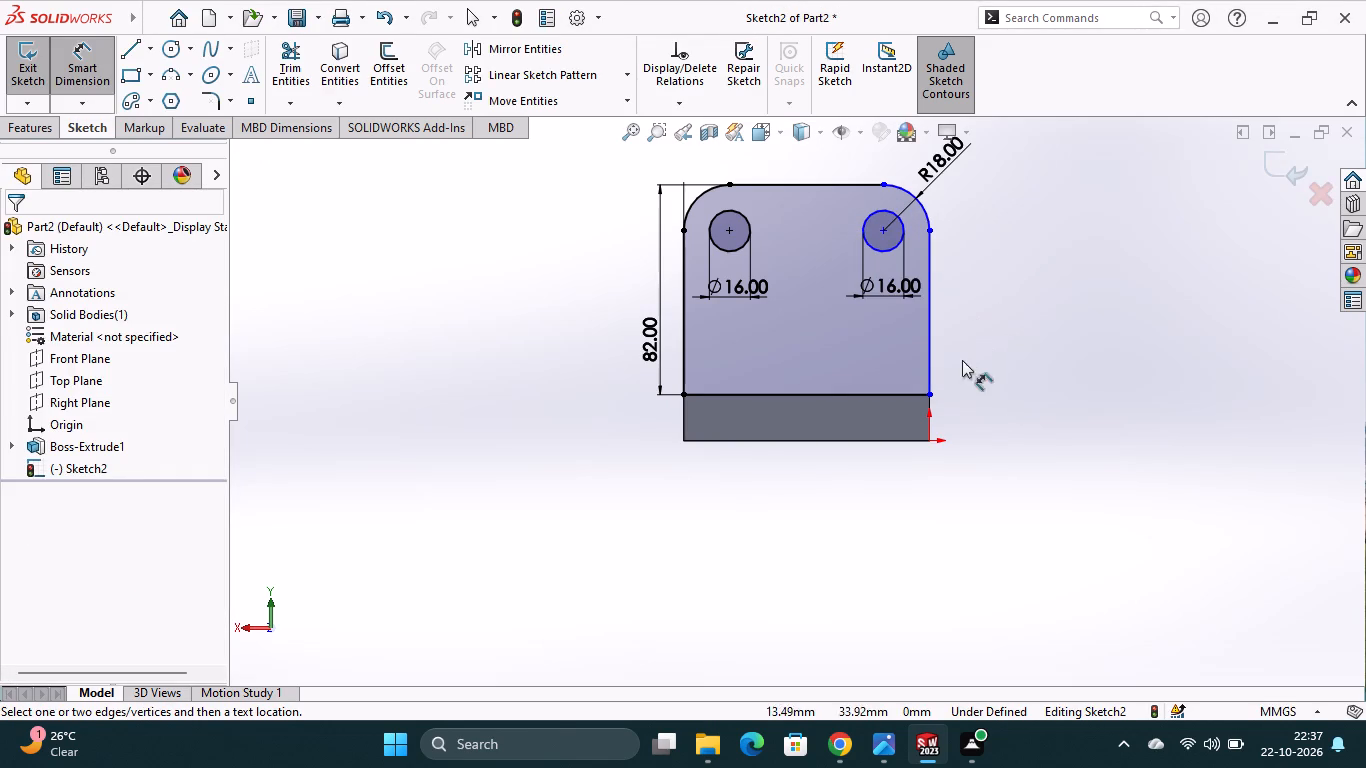
Add a driven vertical dimension and a driving horizontal dimension from the origin to the centre of the origin-side hole.
left_click(931, 441)
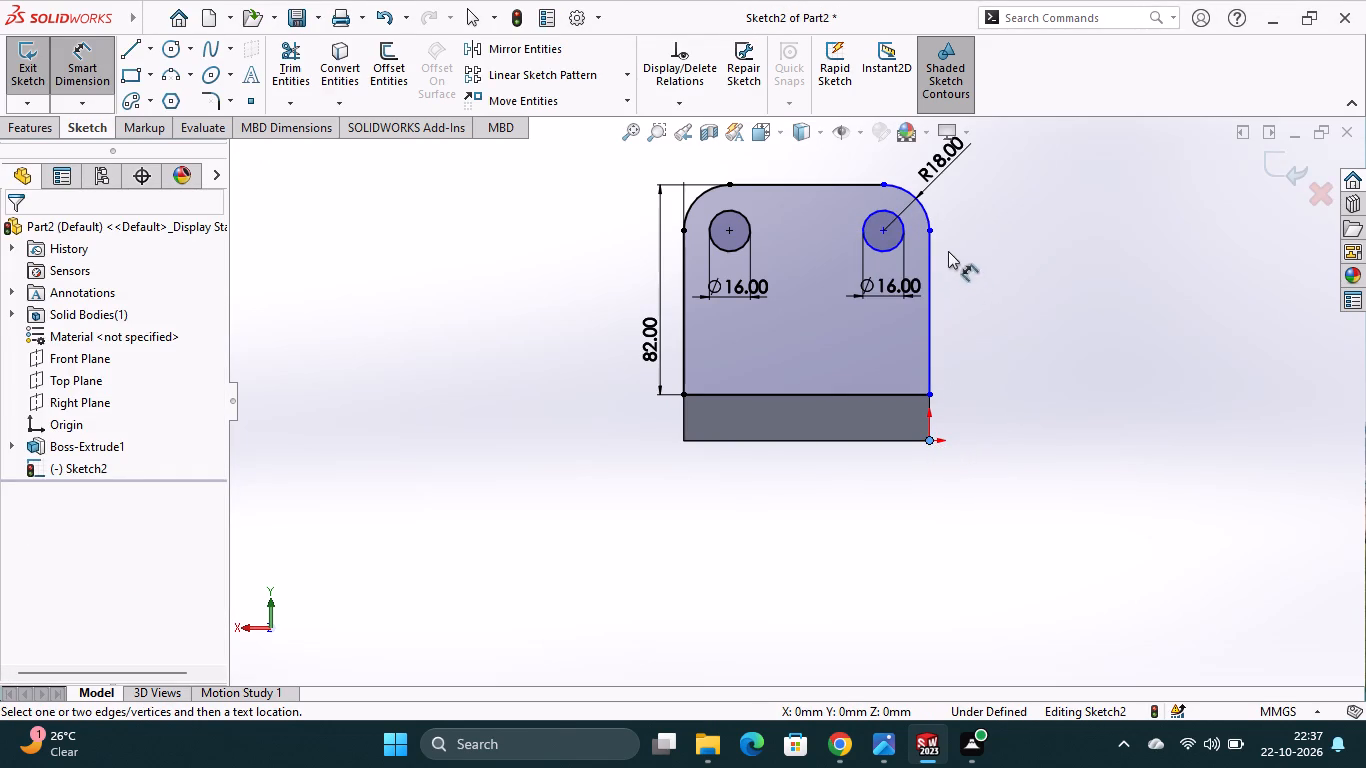
left_click(885, 228)
left_click(969, 247)
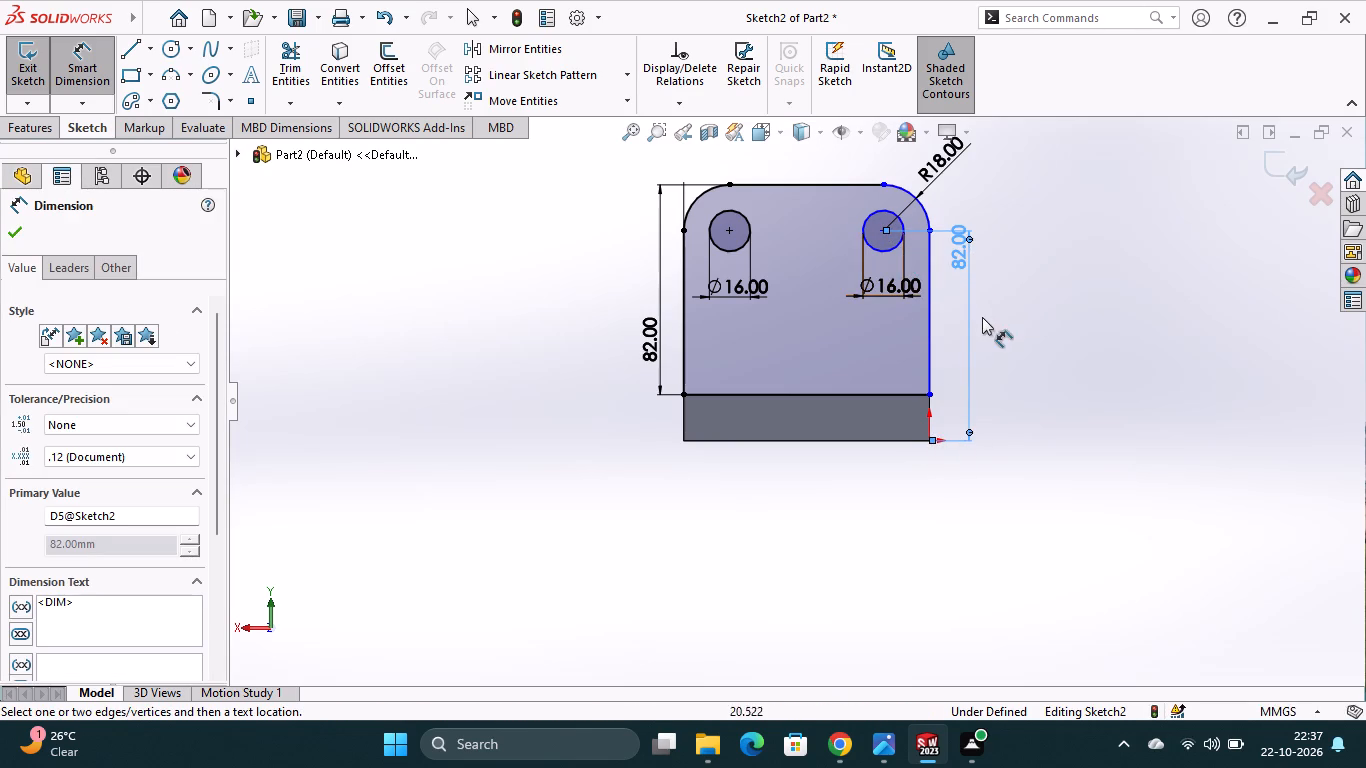
left_click(988, 349)
left_click(882, 230)
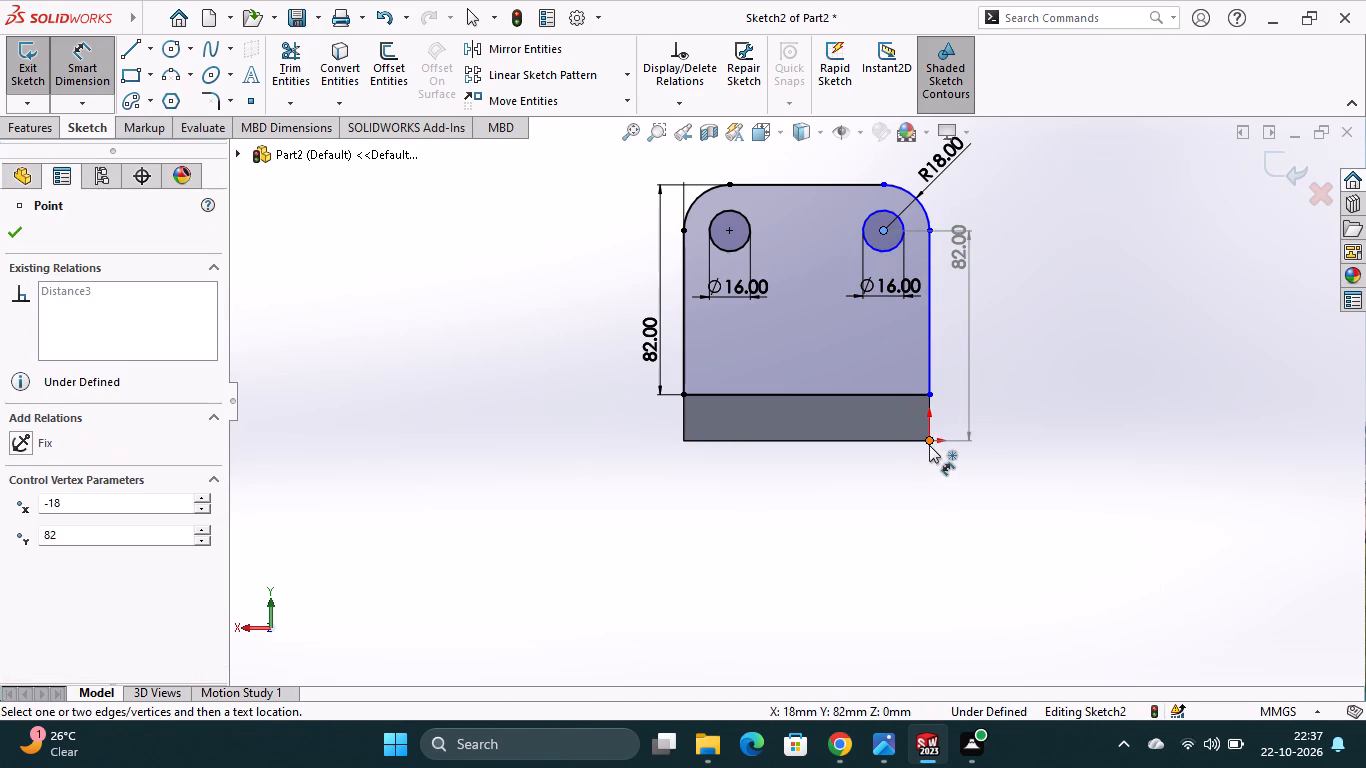
left_click(929, 445)
left_click(915, 459)
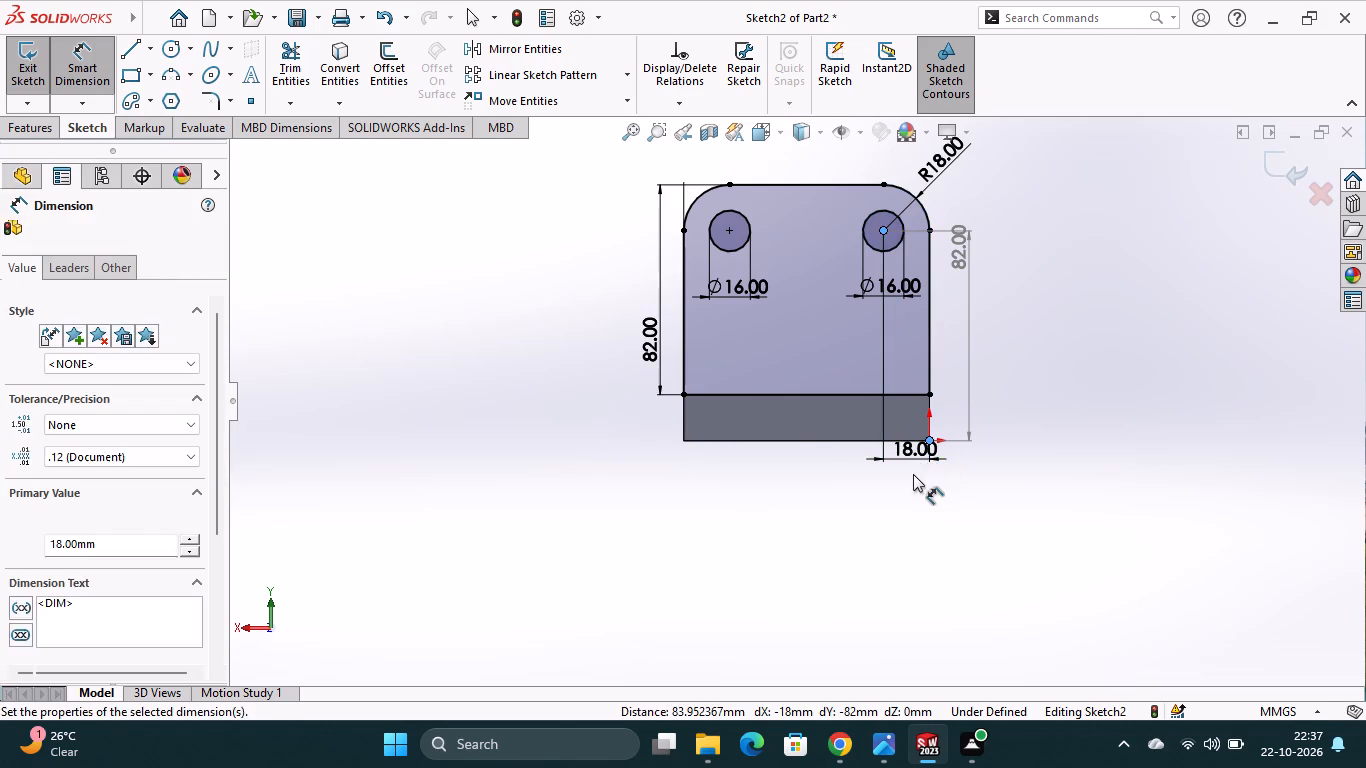
left_click(835, 442)
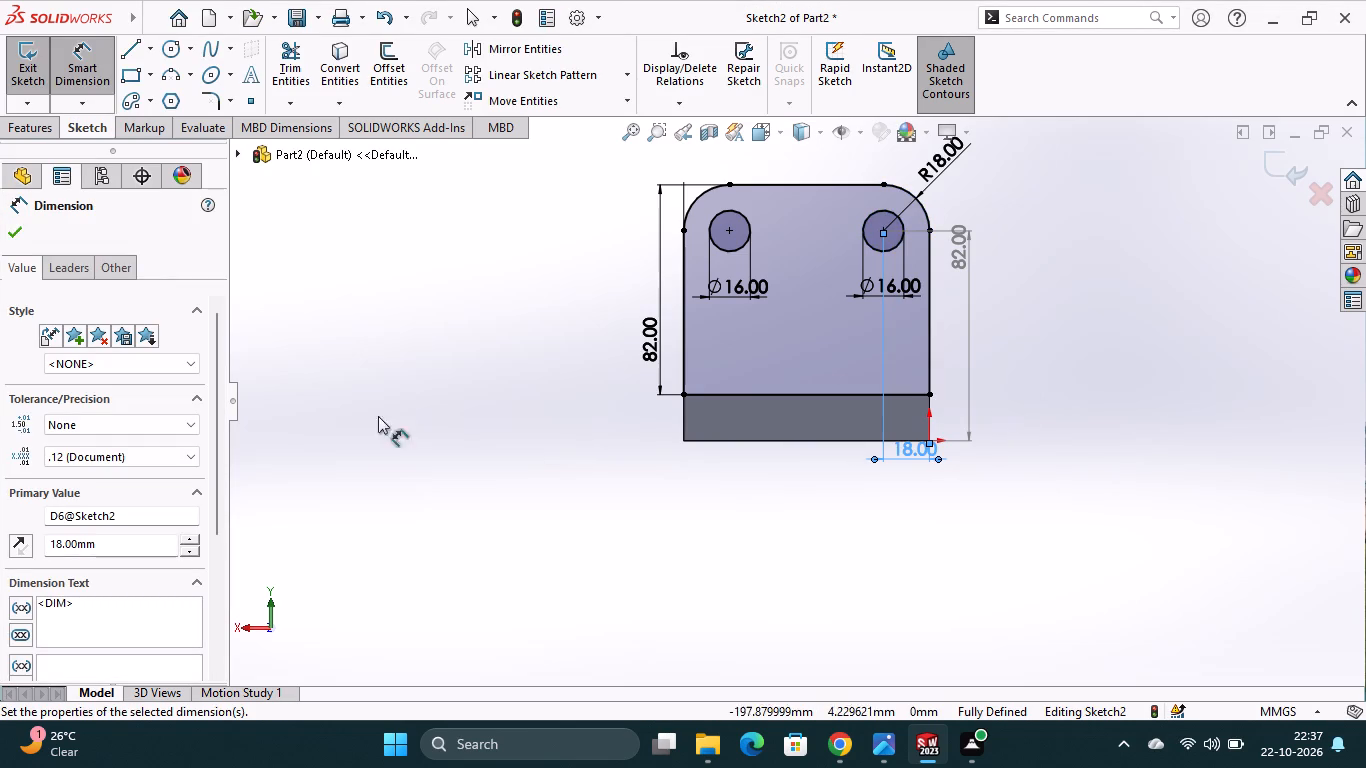
Extrude the upright profile as a blind boss 18 mm deep, reversed so it goes over the base plate.
left_click(37, 130)
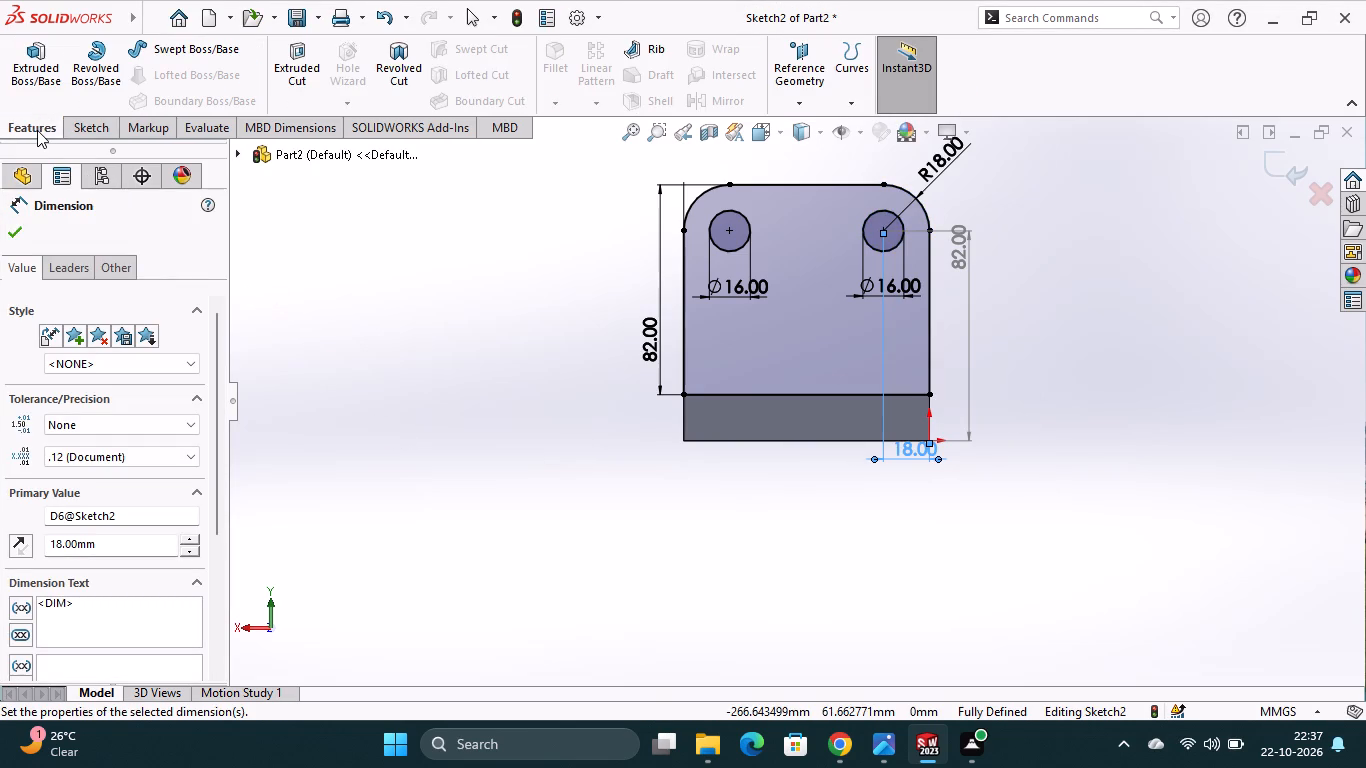
left_click(35, 89)
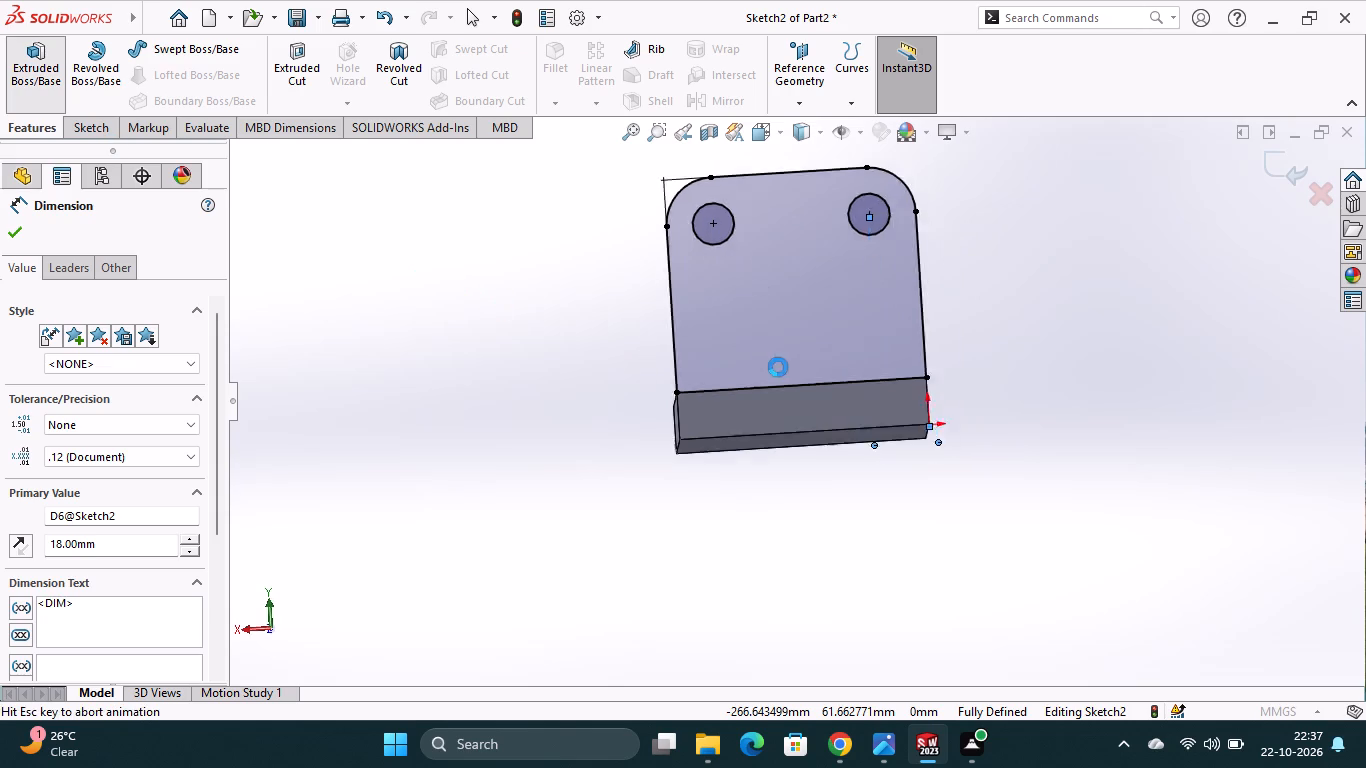
middle_click_drag(952, 512, 981, 523)
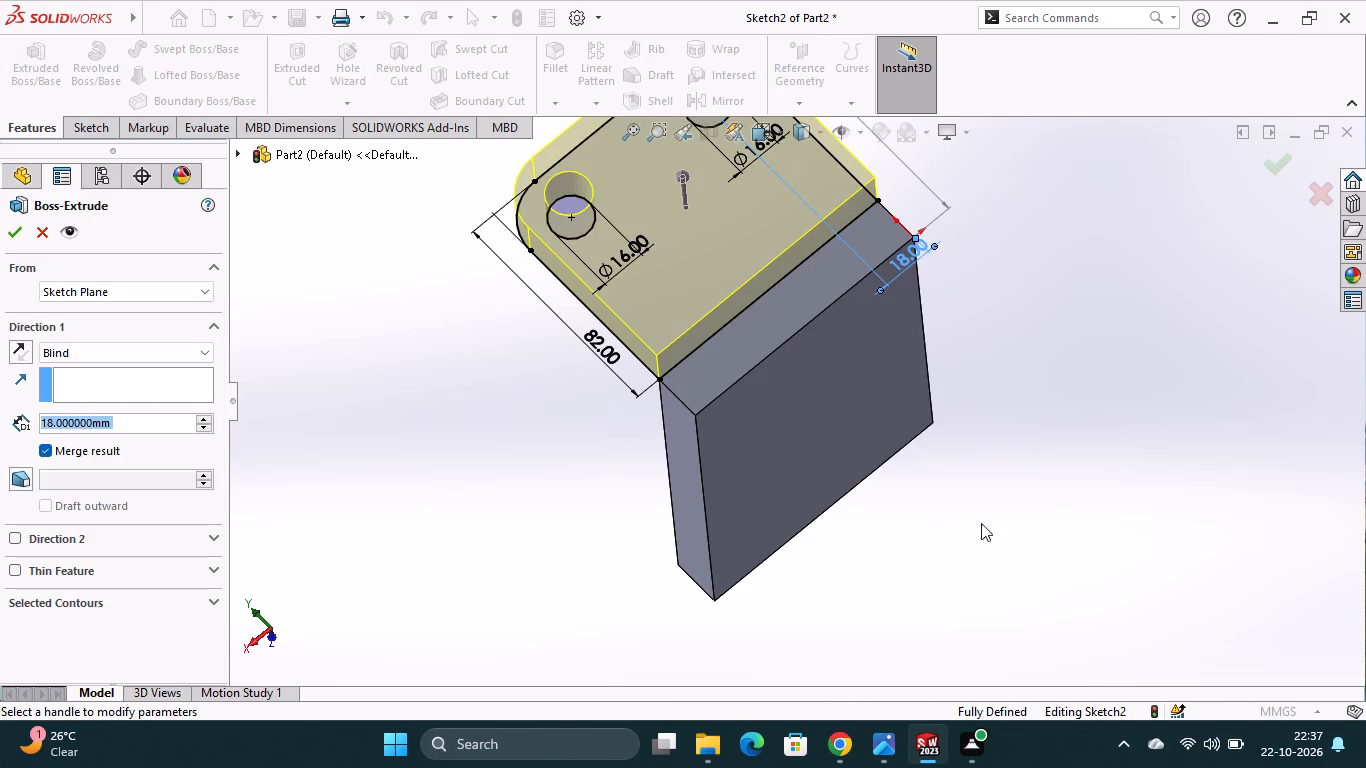
middle_click_drag(981, 523, 1031, 532)
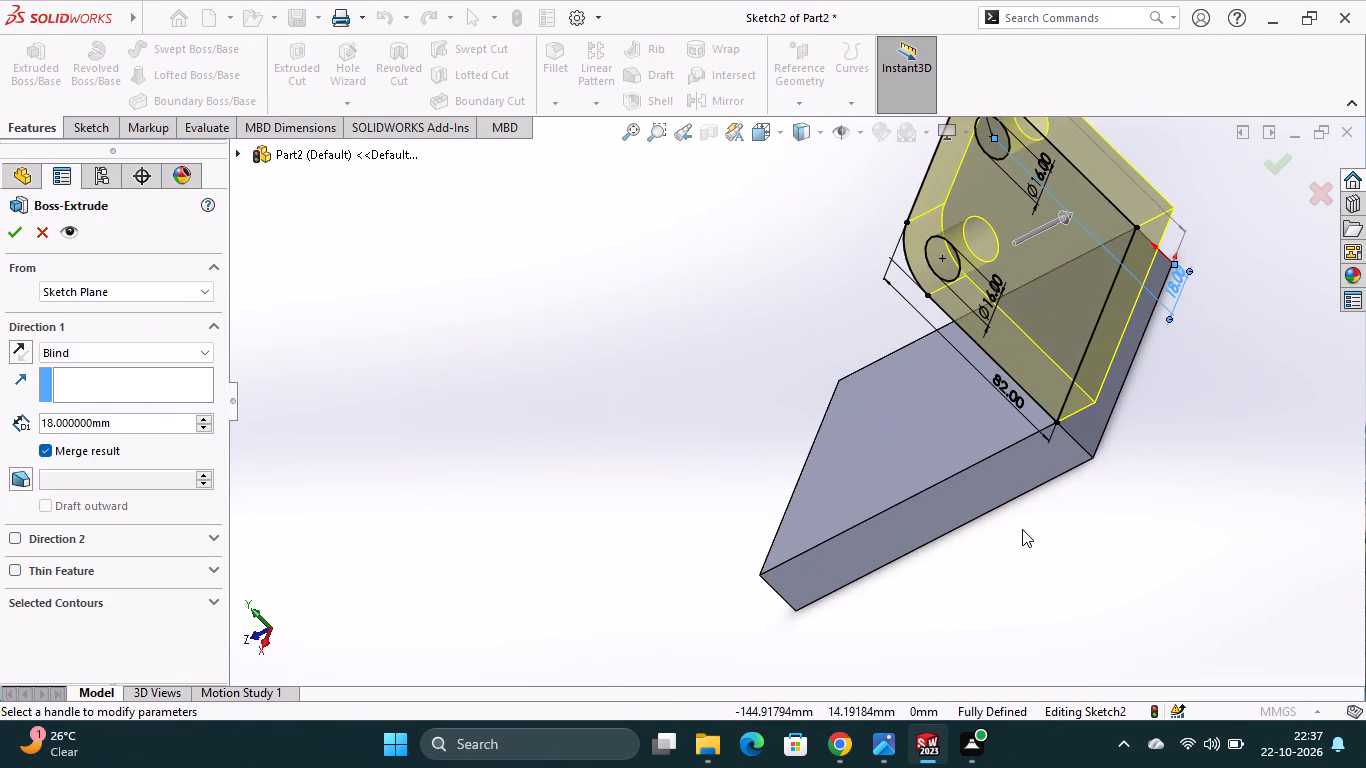
left_click(27, 348)
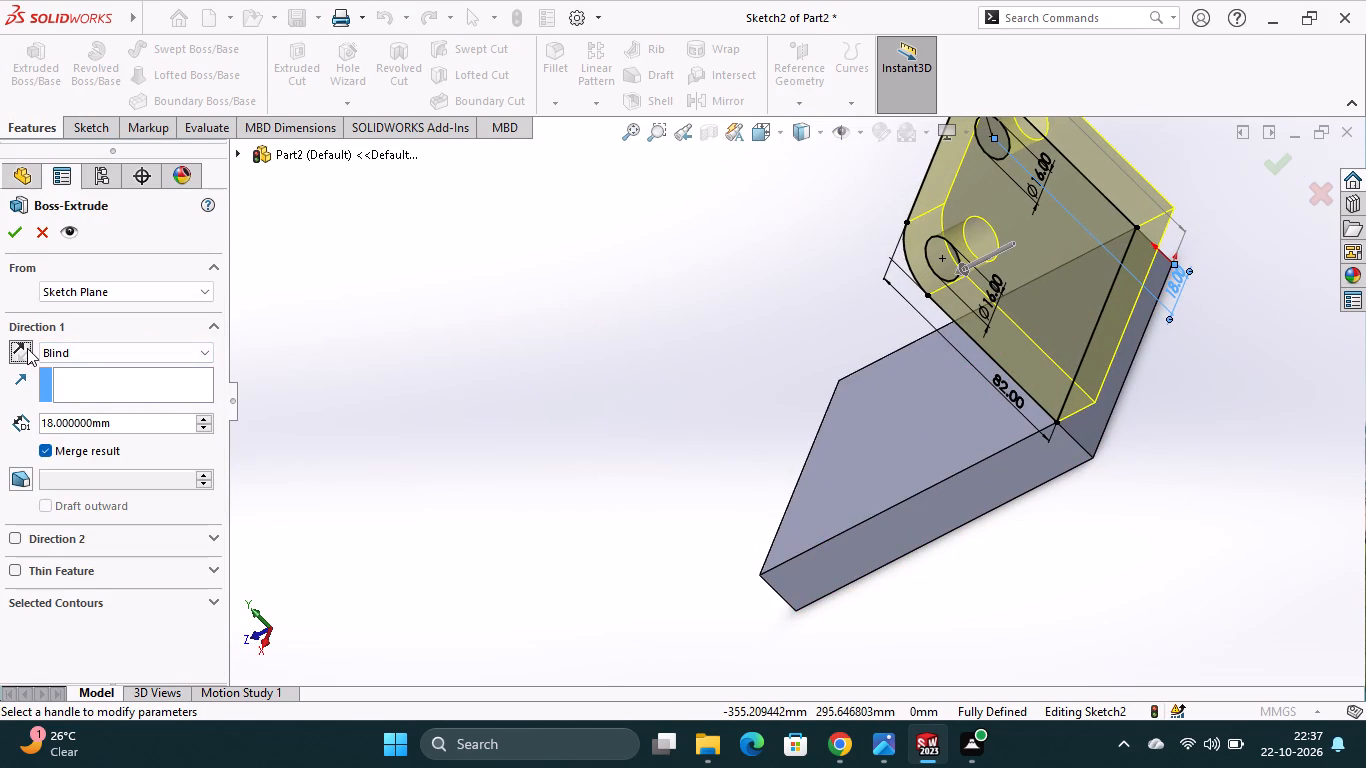
left_click(13, 236)
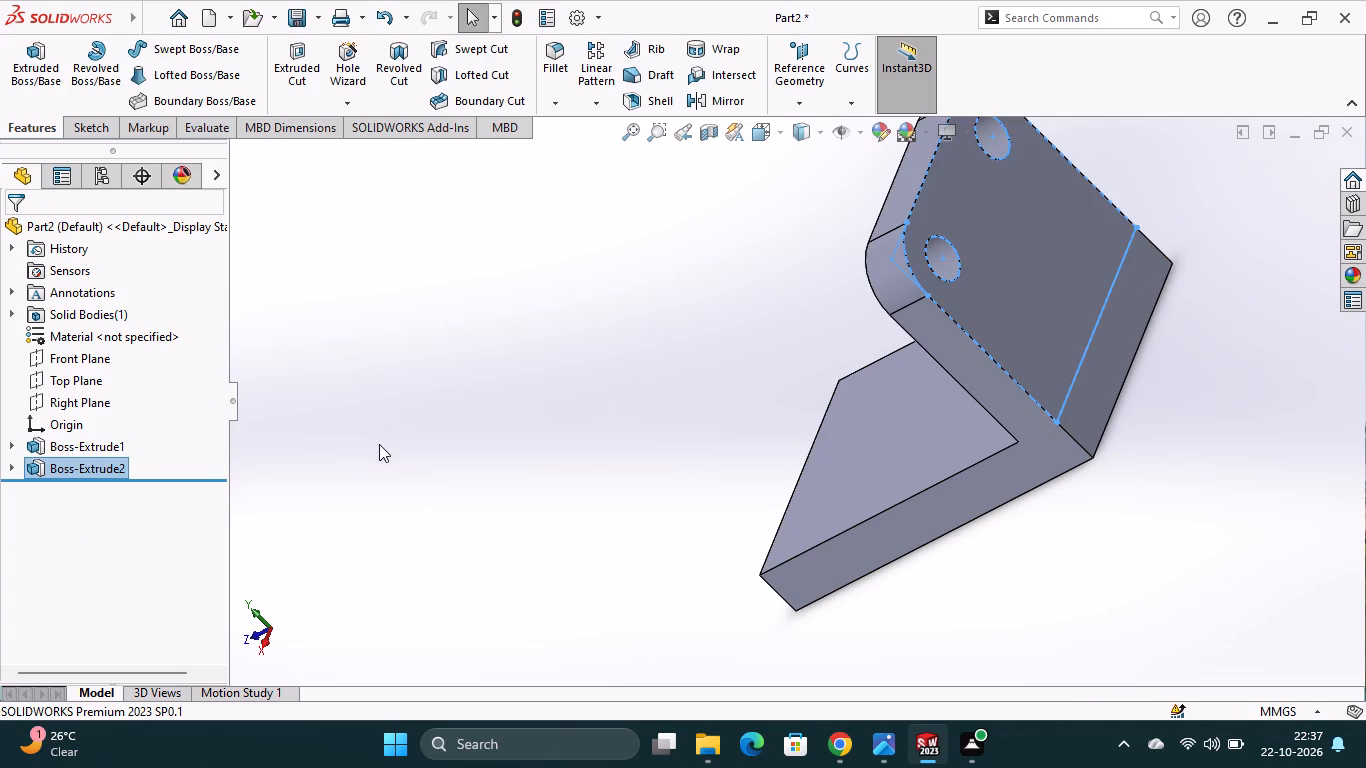
left_click(380, 444)
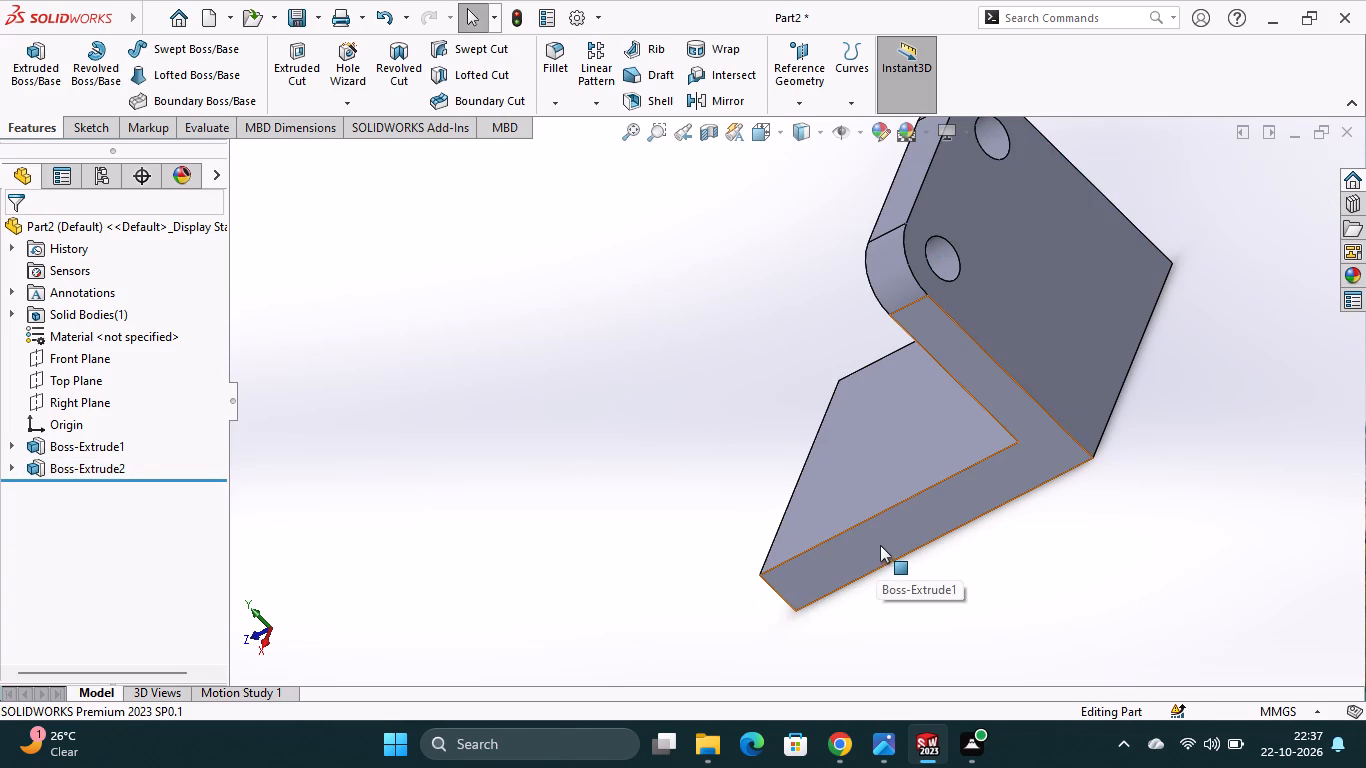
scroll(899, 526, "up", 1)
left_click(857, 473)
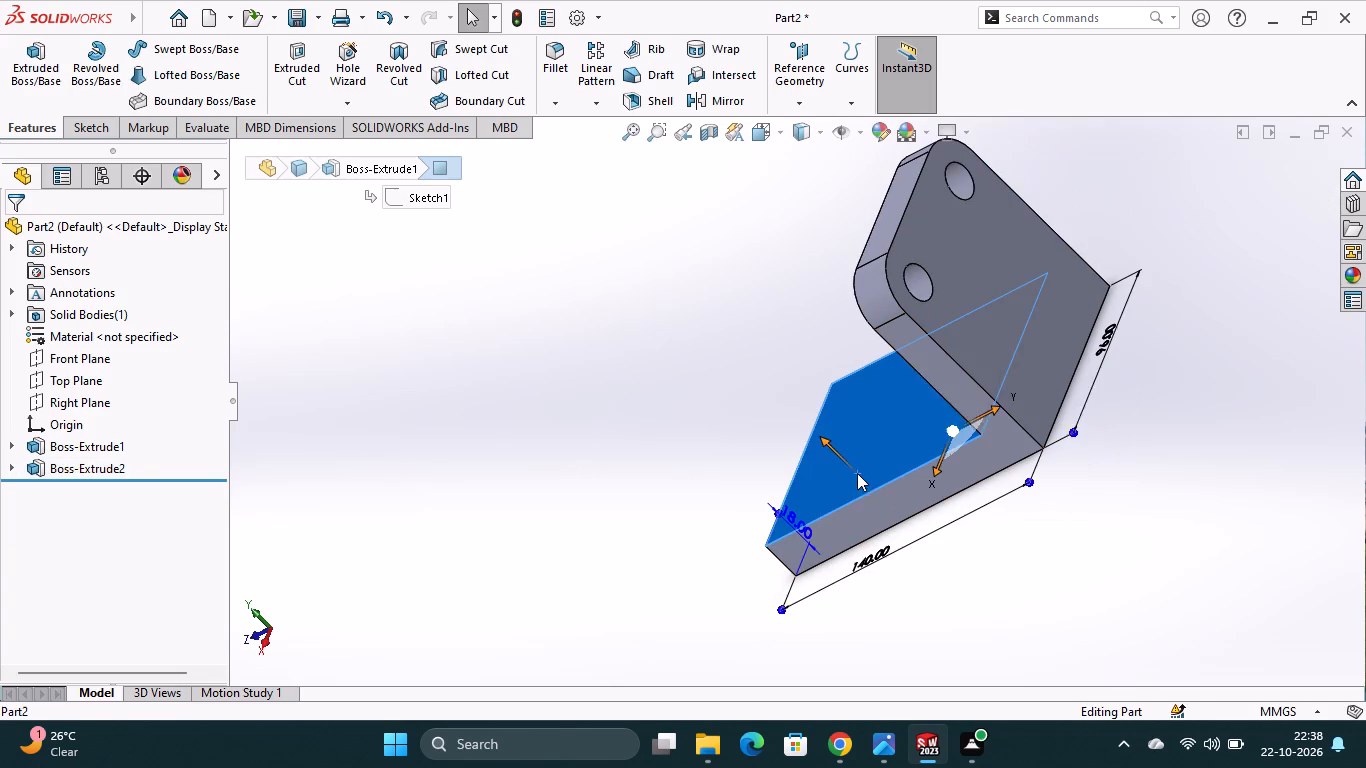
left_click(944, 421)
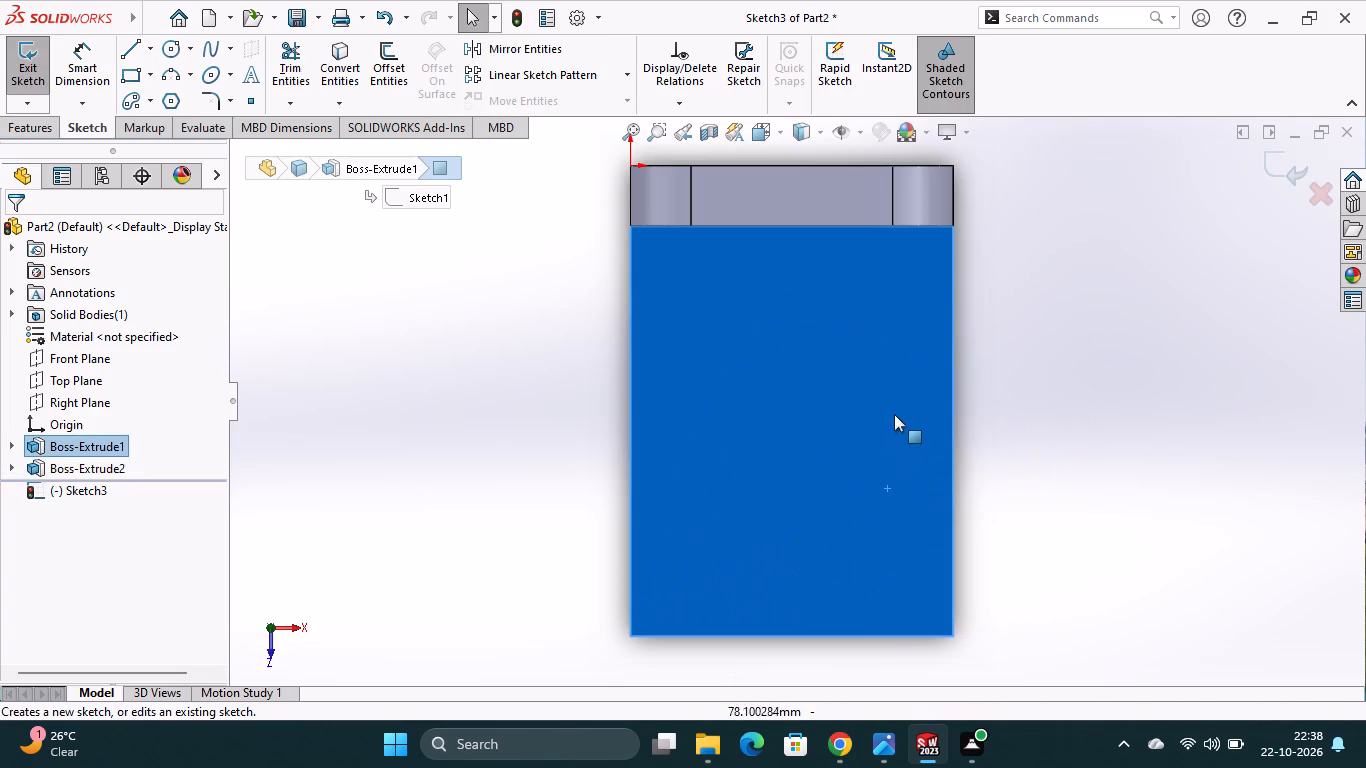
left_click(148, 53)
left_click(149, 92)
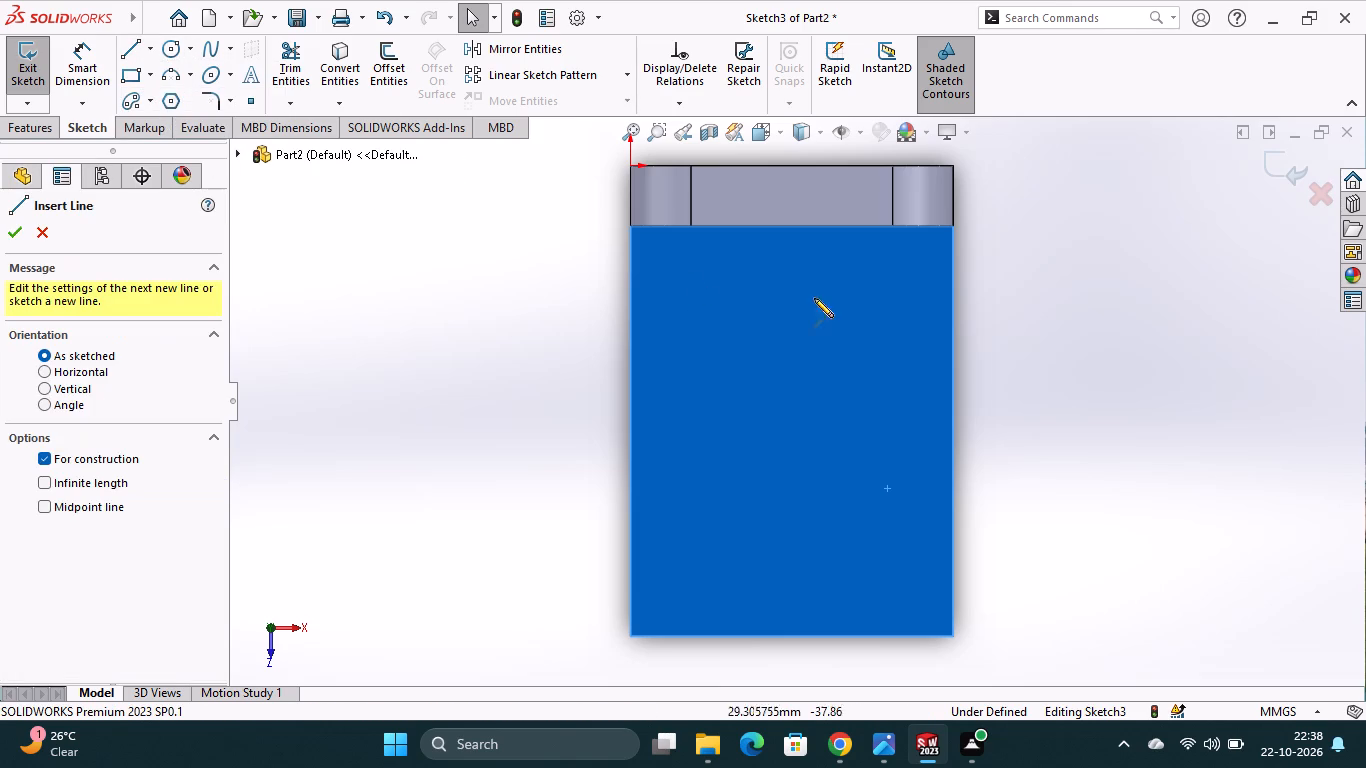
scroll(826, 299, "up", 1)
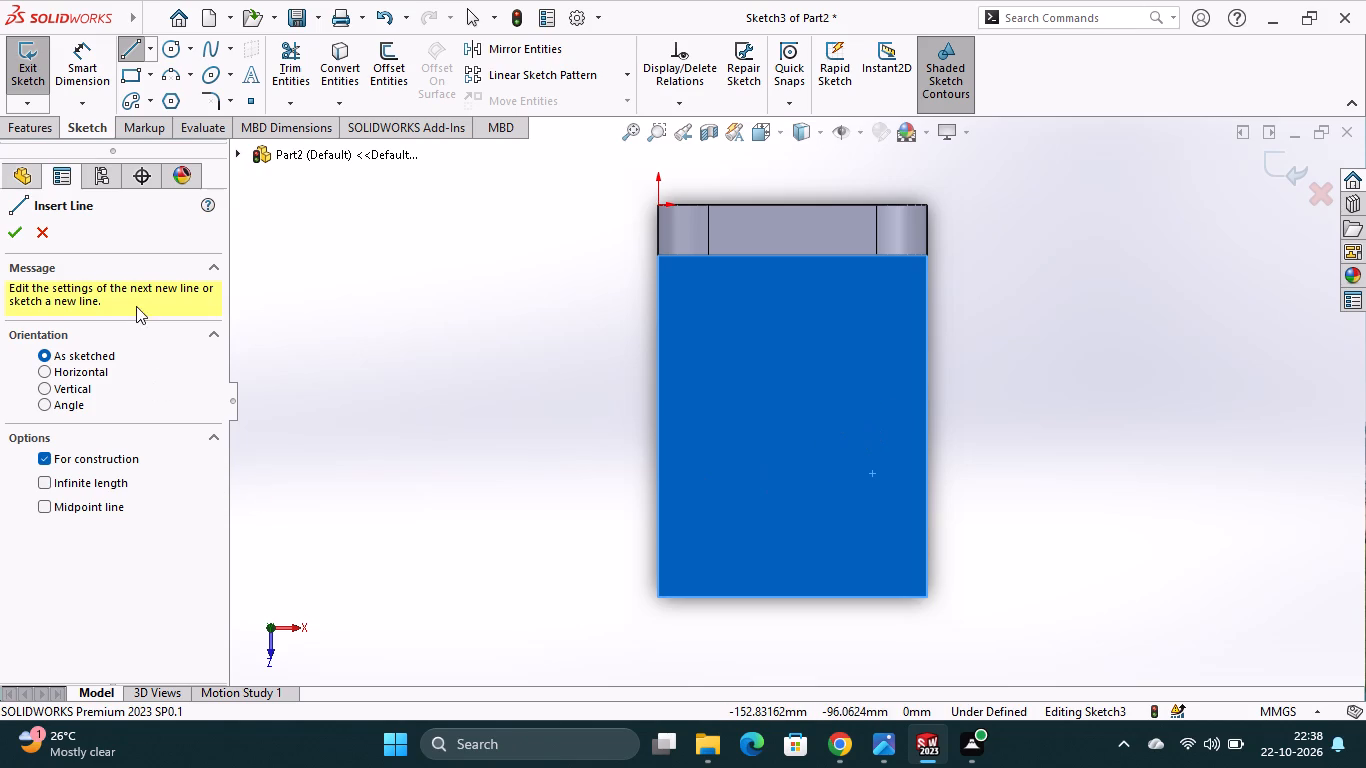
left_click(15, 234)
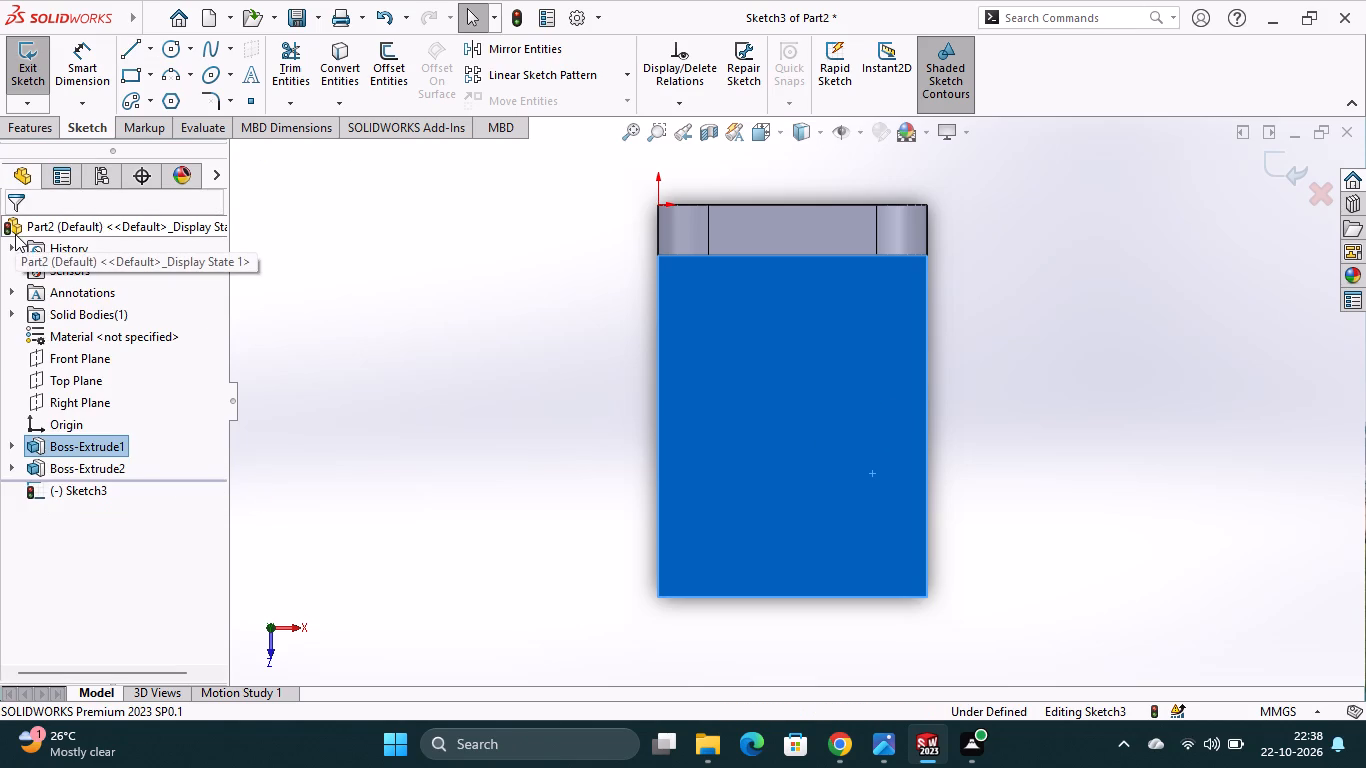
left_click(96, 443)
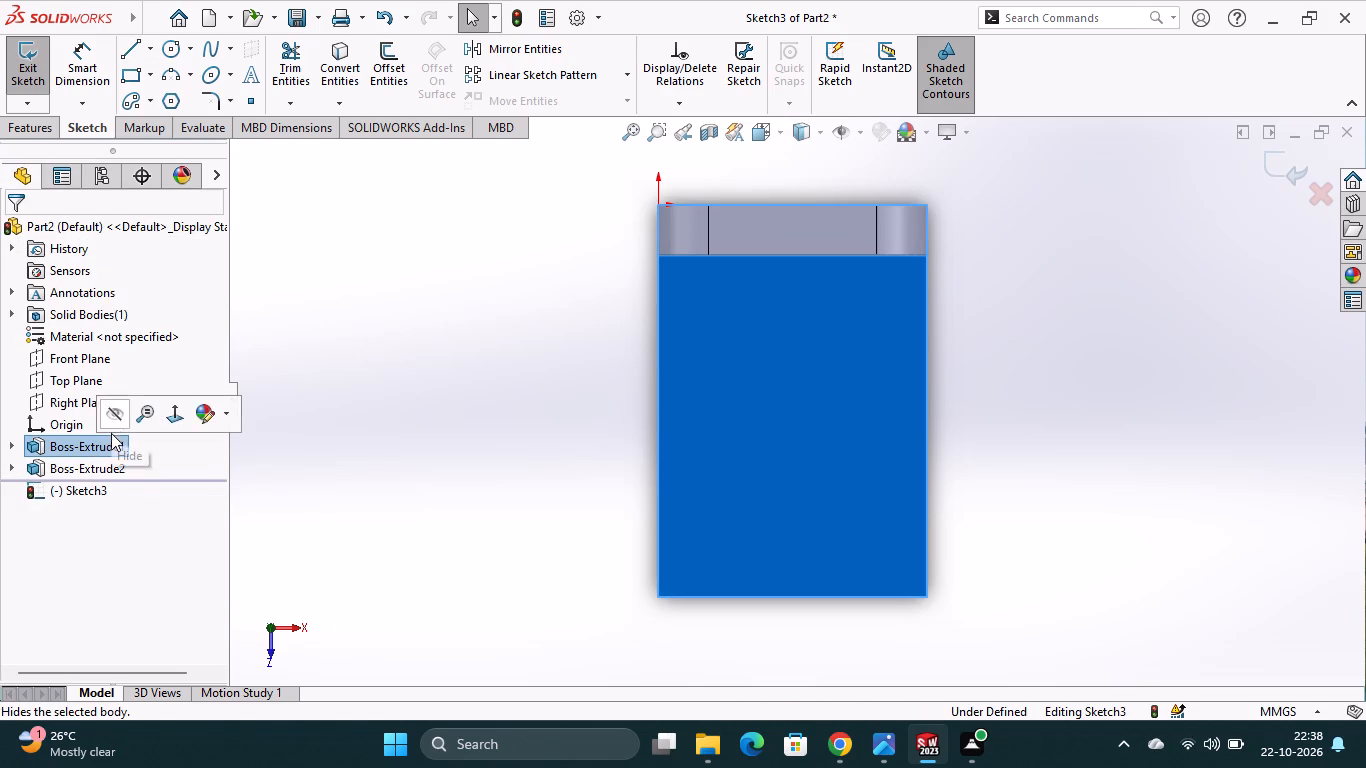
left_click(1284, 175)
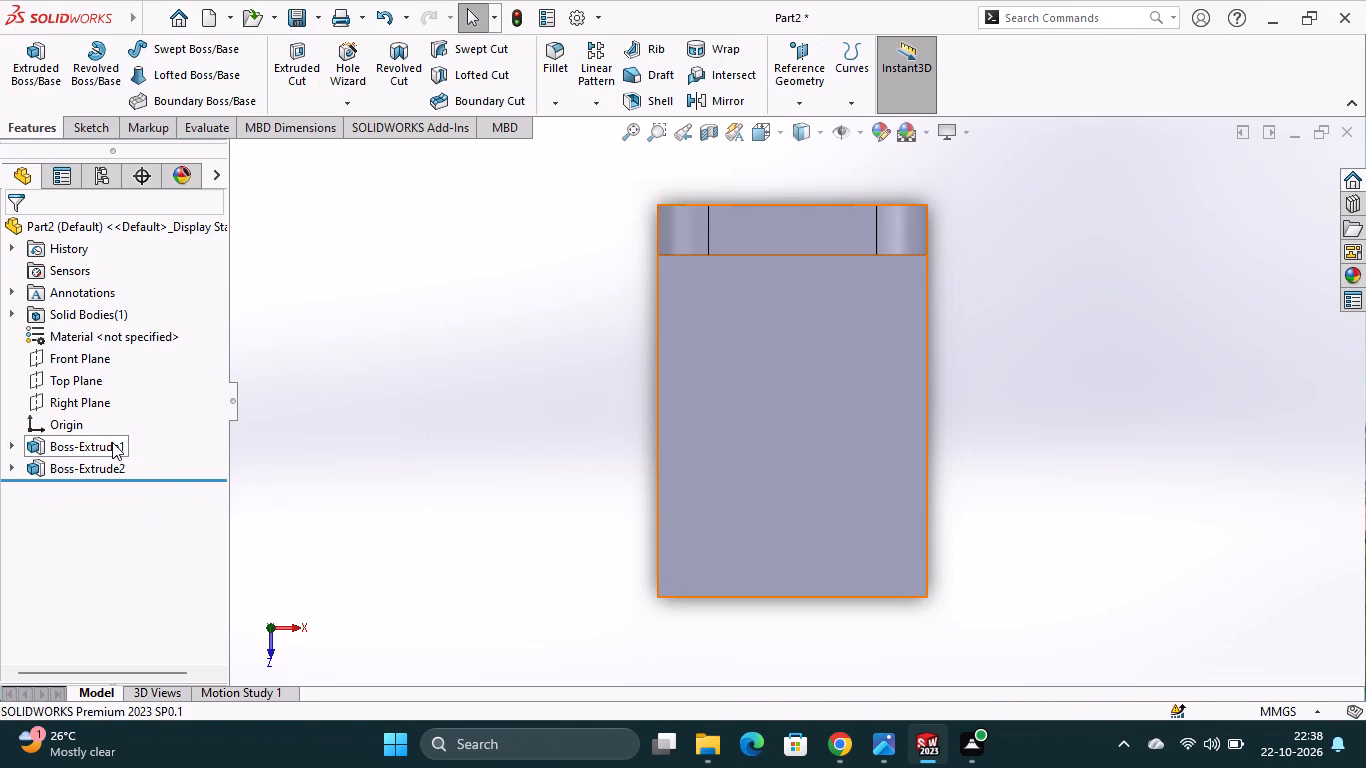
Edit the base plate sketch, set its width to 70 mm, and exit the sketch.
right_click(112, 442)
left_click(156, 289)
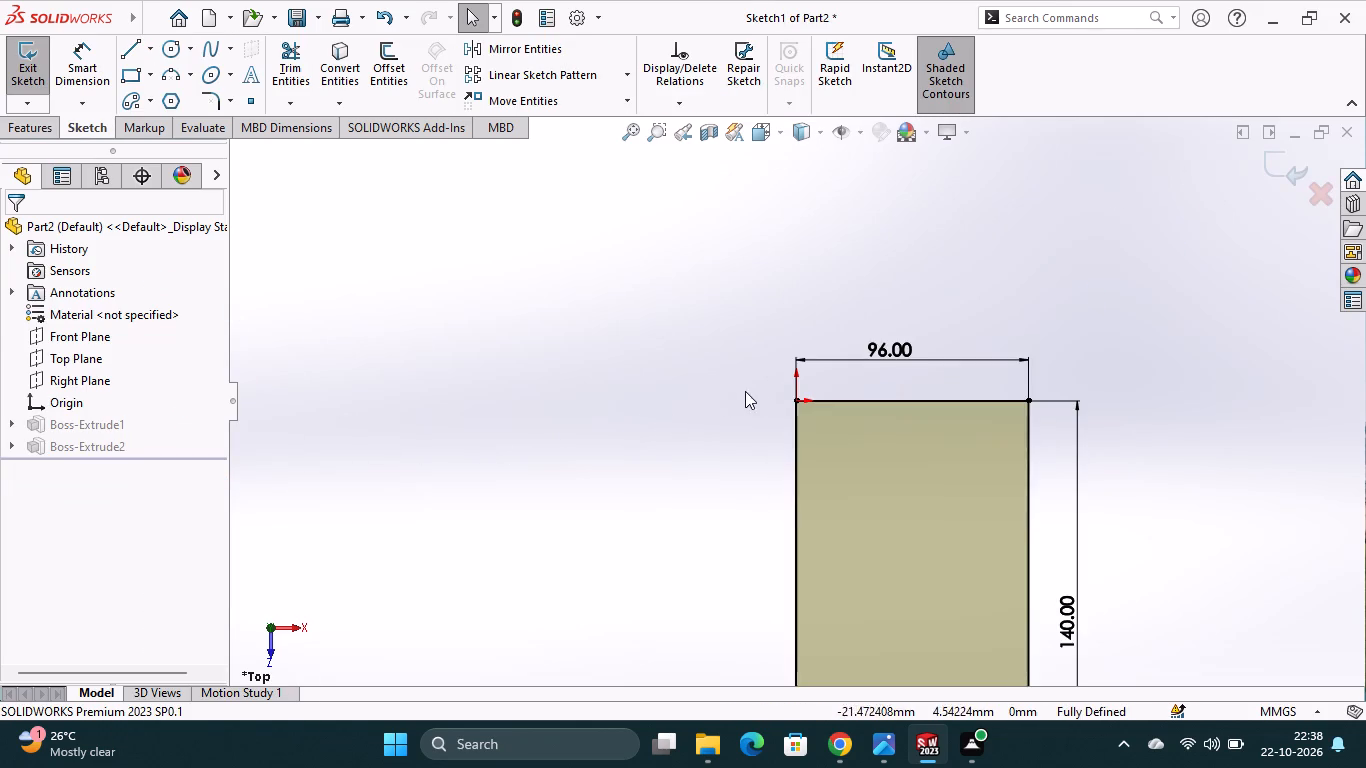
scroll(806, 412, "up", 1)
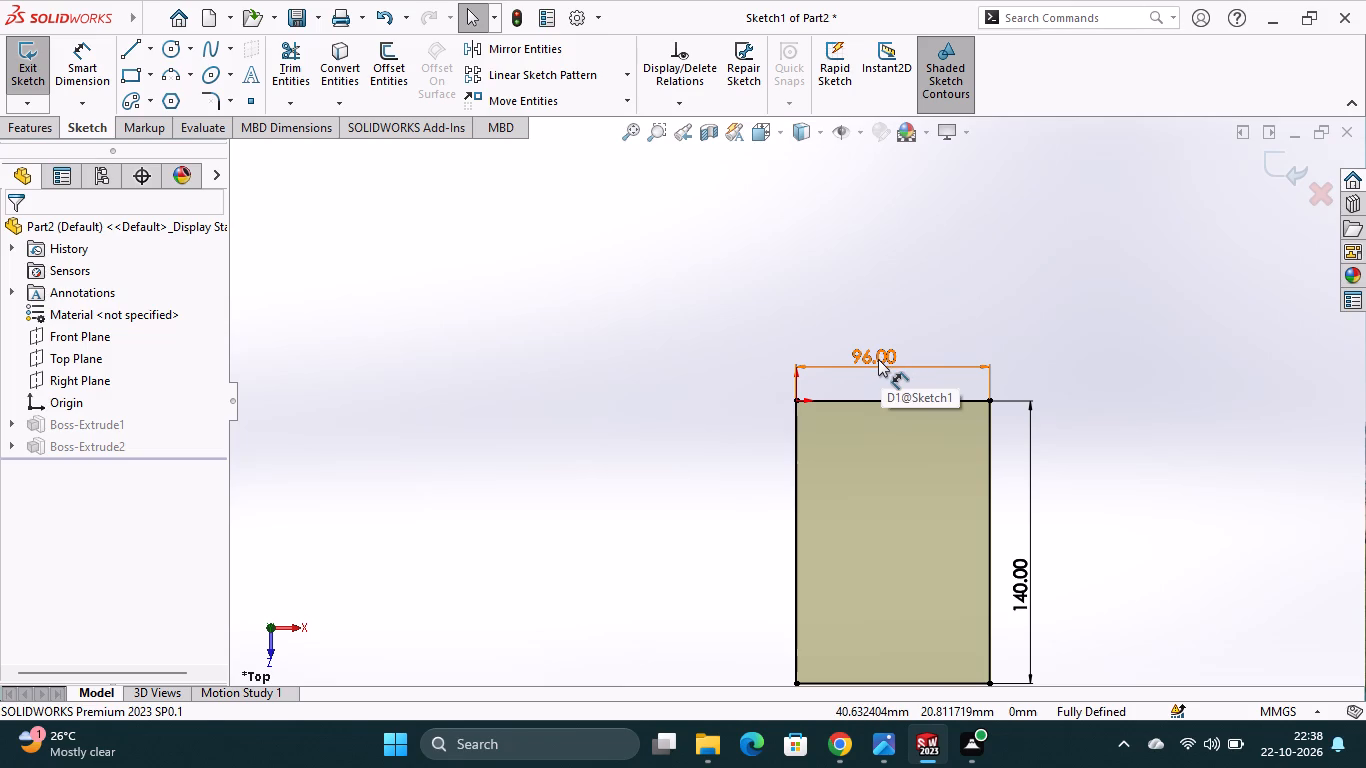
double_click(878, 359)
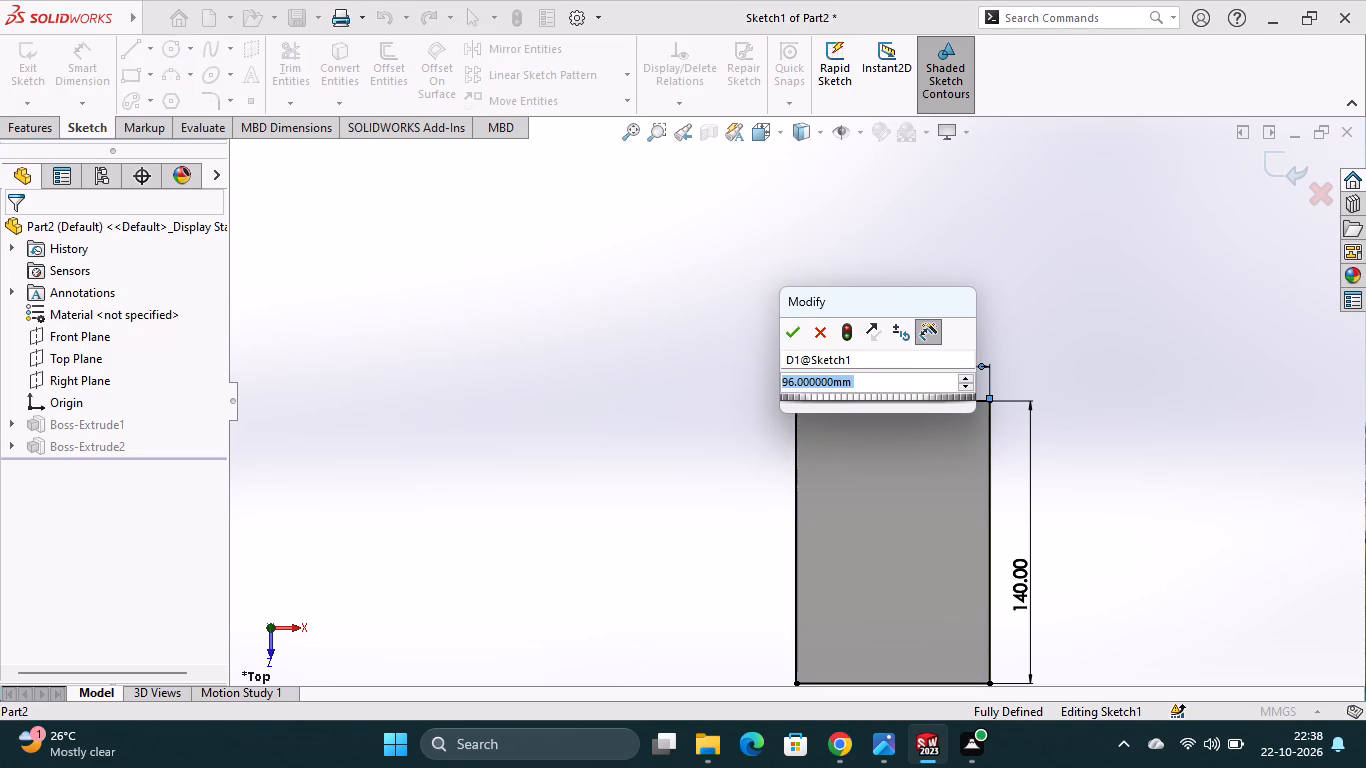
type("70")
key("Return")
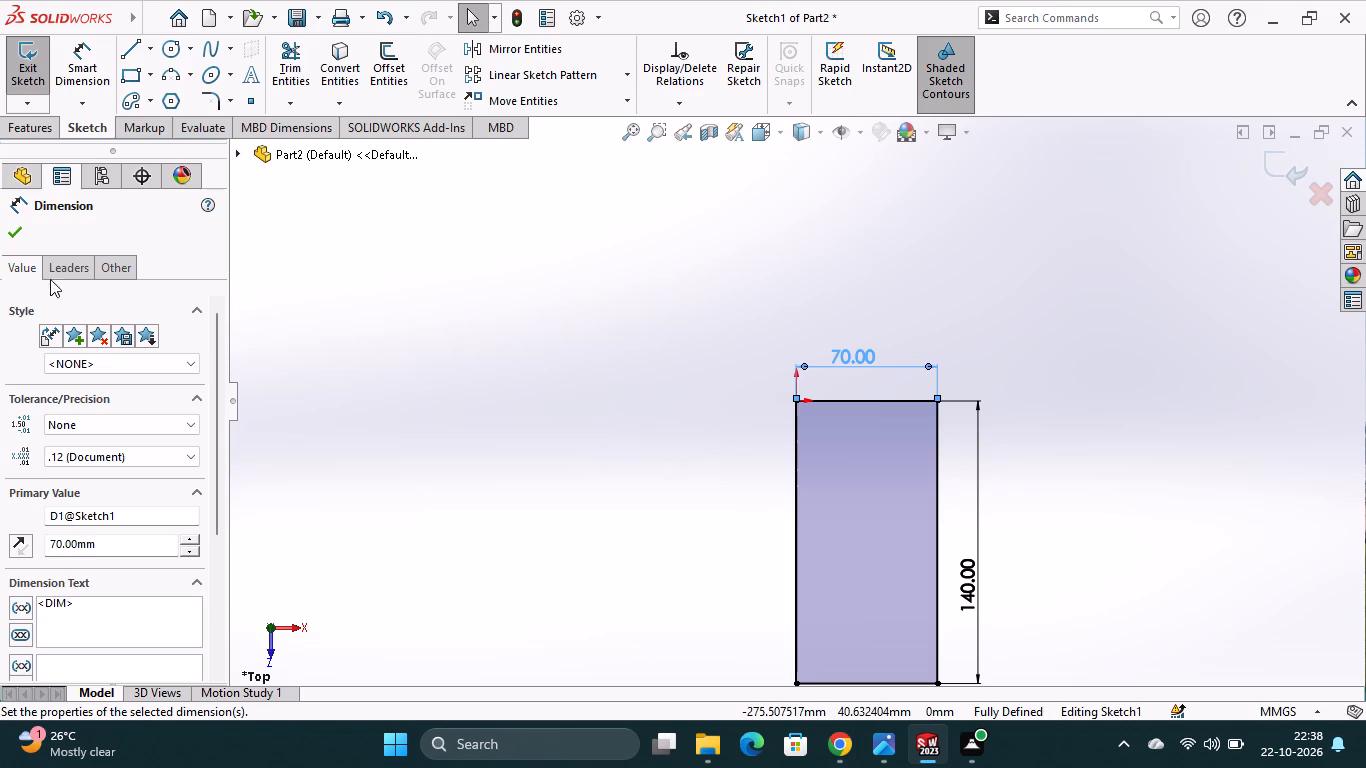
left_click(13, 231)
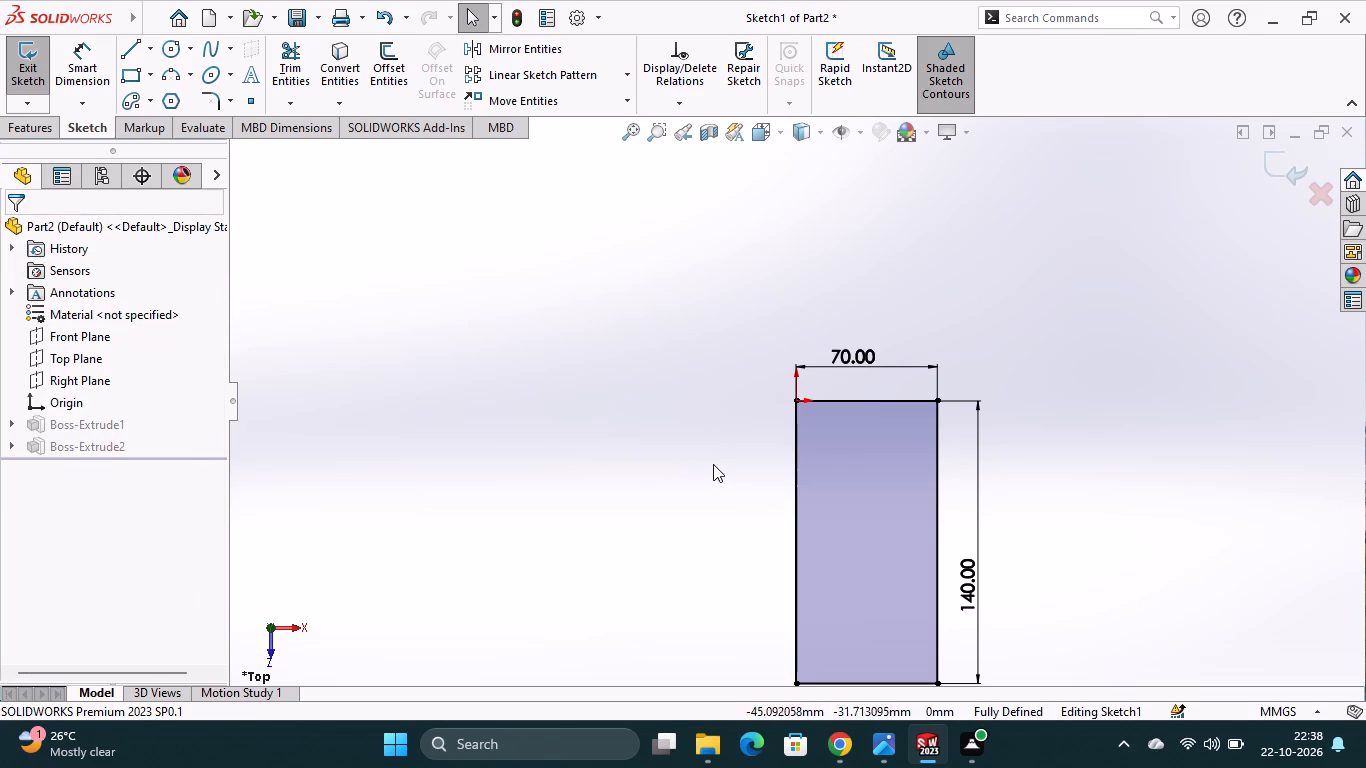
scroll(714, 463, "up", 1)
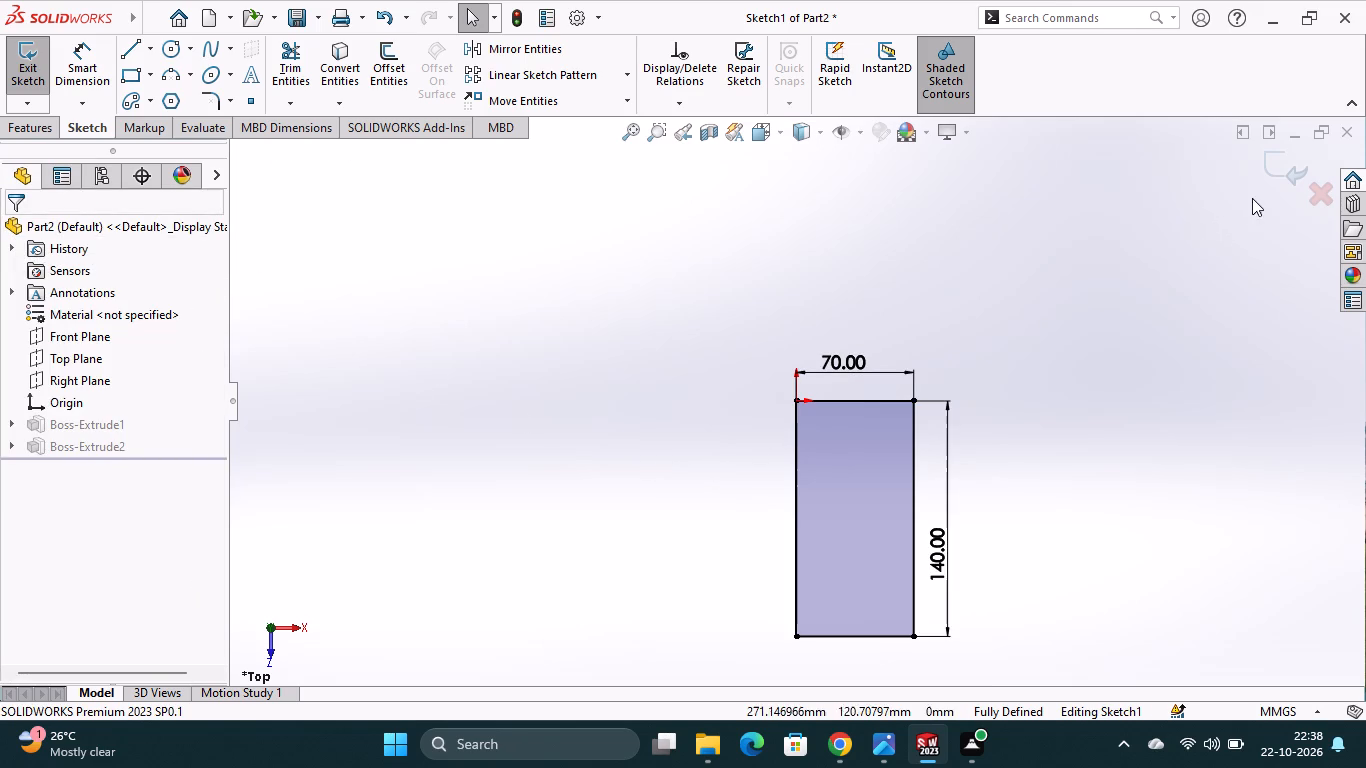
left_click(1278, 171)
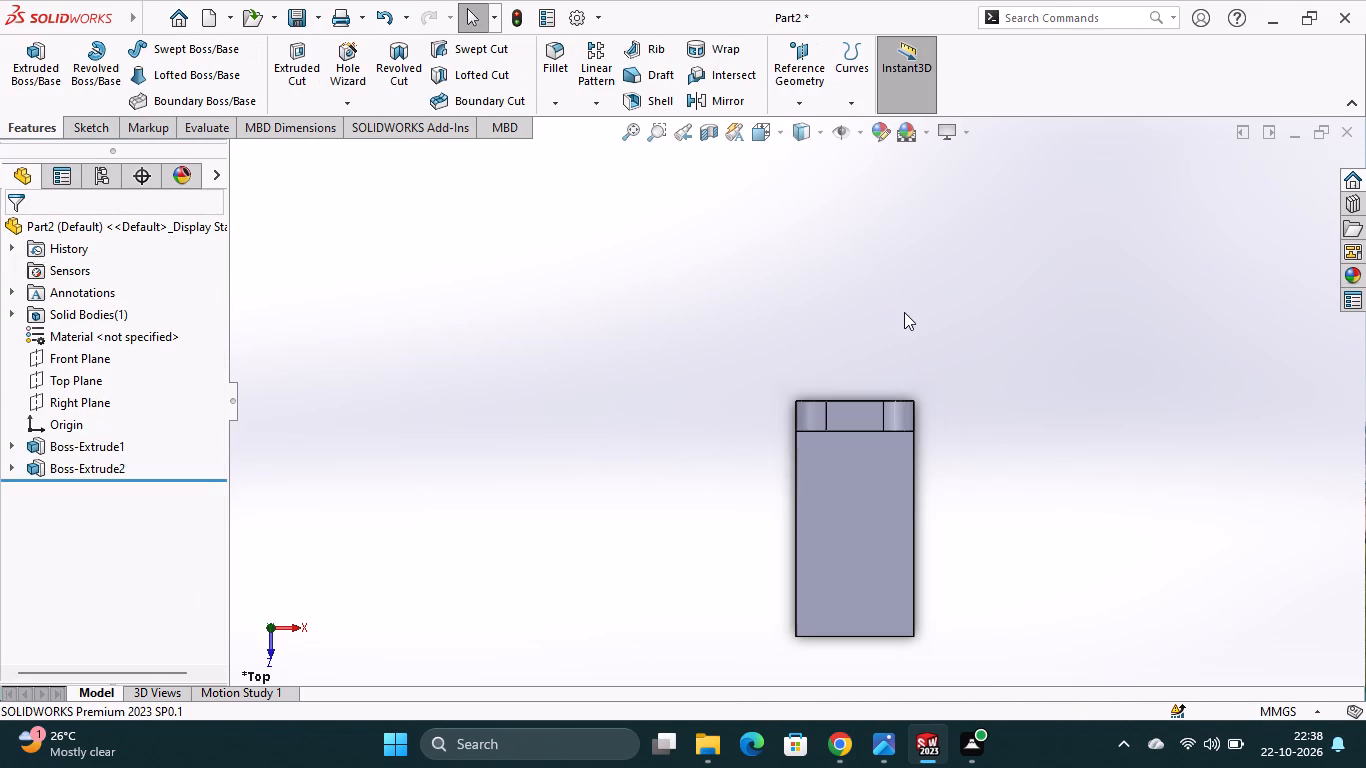
Inspect the bracket and open the upright plate's sketch to examine its profile and dimensions, closing it without edits.
scroll(879, 468, "down", 4)
middle_click_drag(953, 494, 949, 469)
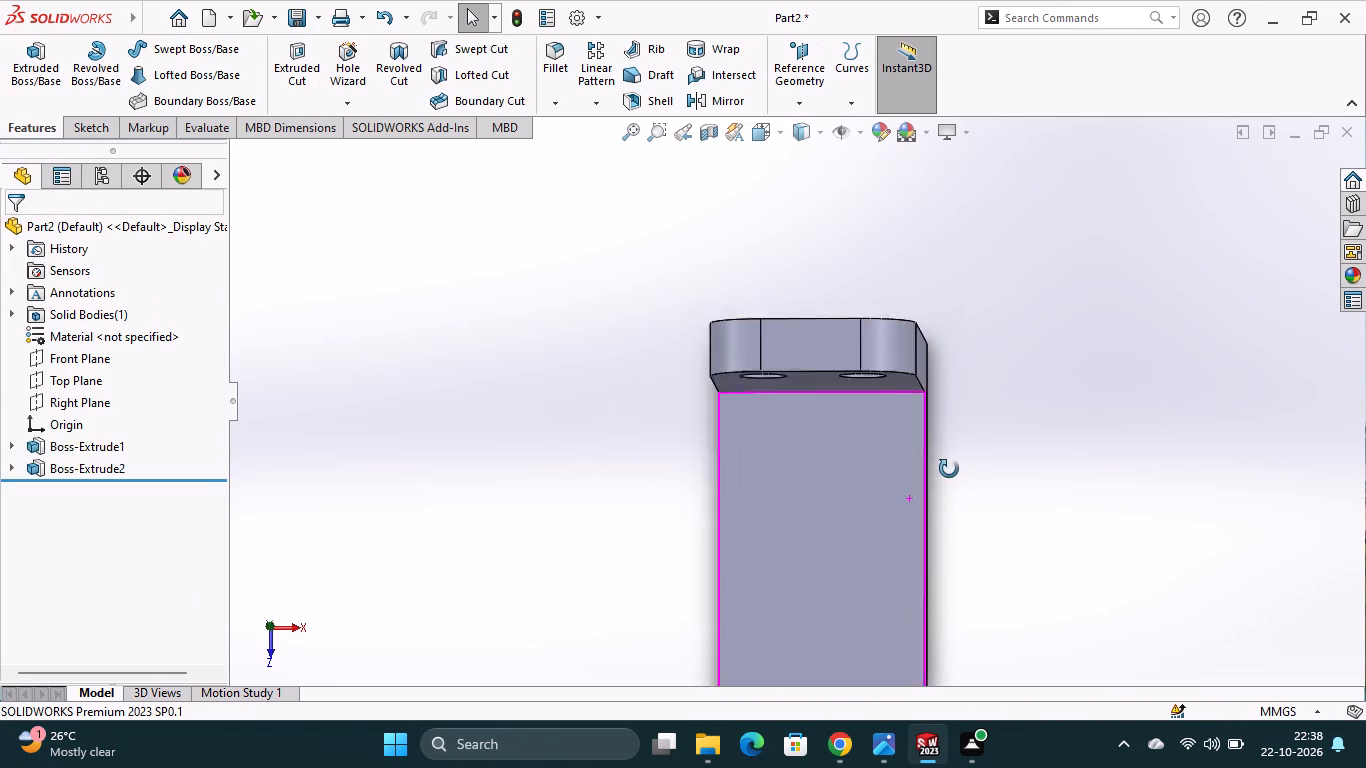
middle_click_drag(949, 469, 965, 411)
scroll(947, 428, "up", 1)
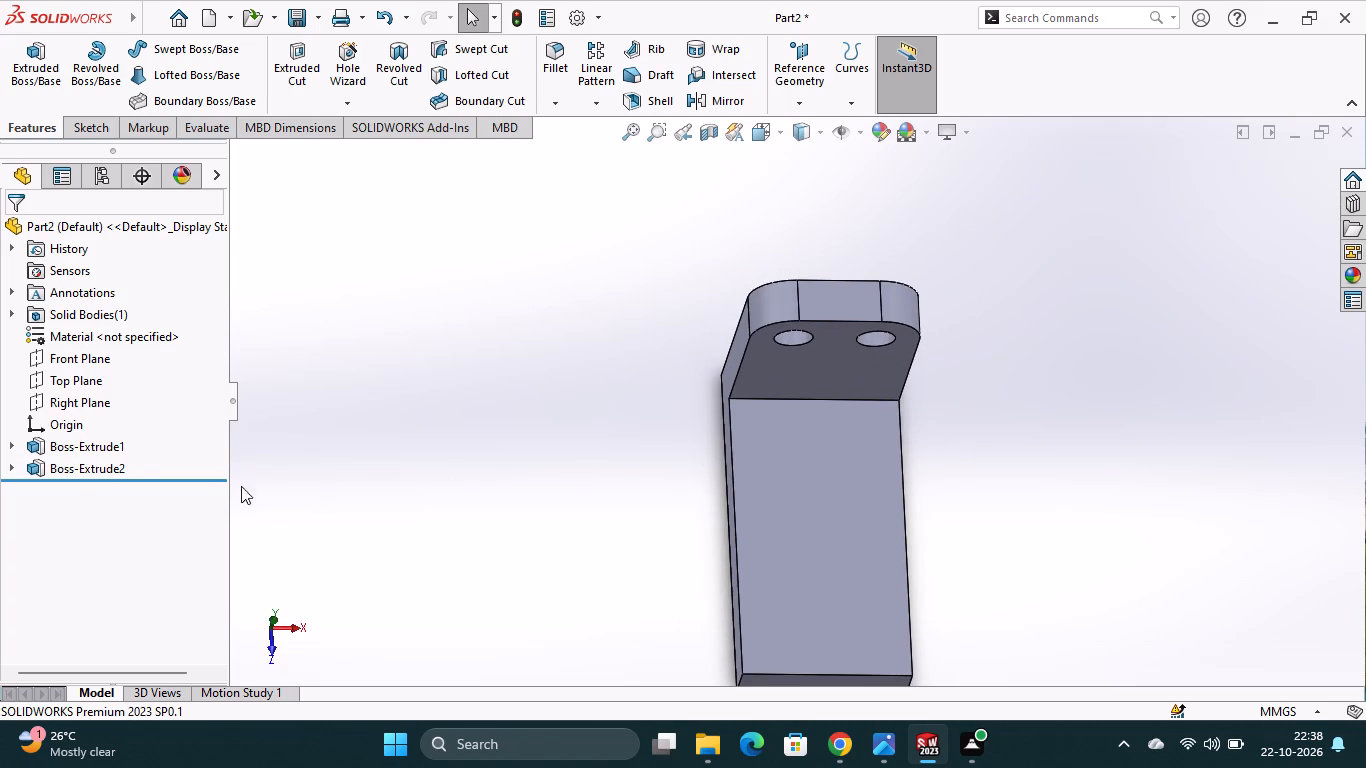
left_click(85, 470)
left_click(130, 415)
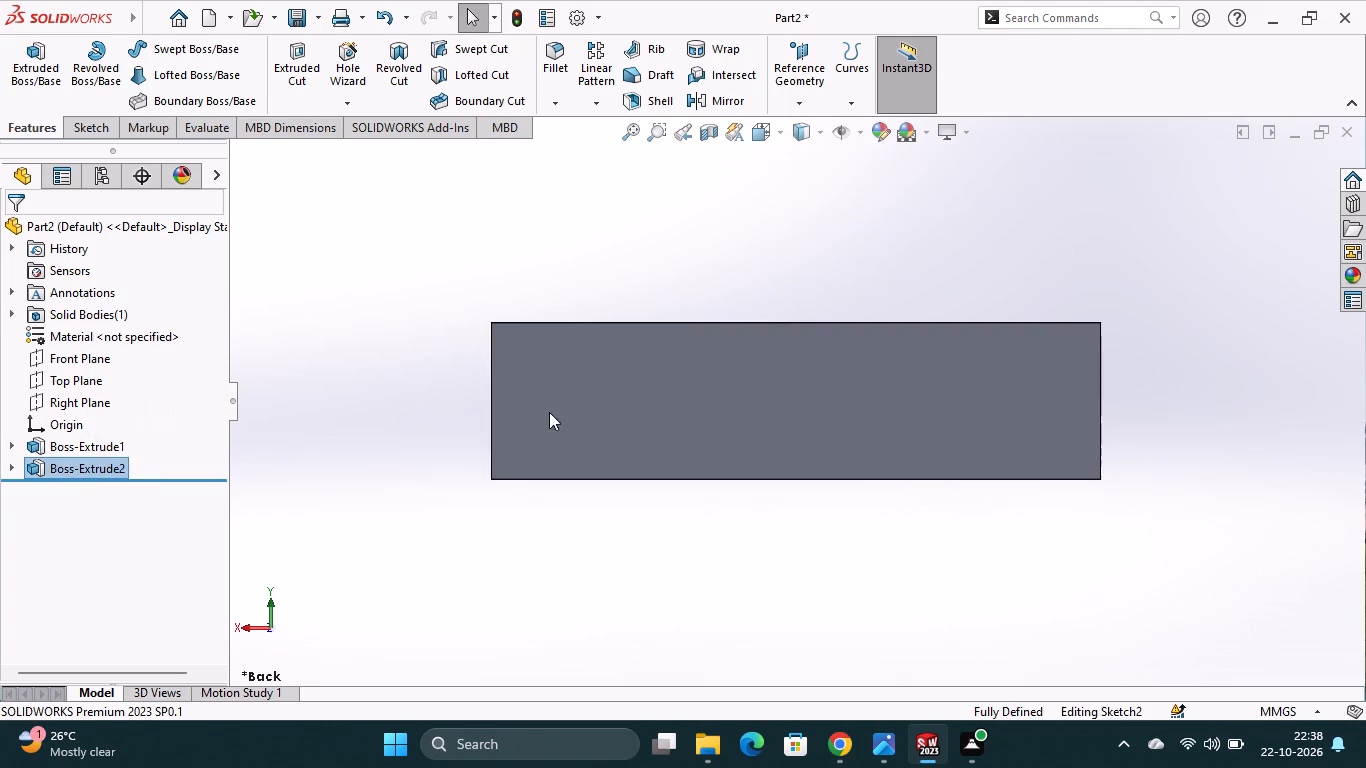
scroll(735, 436, "up", 5)
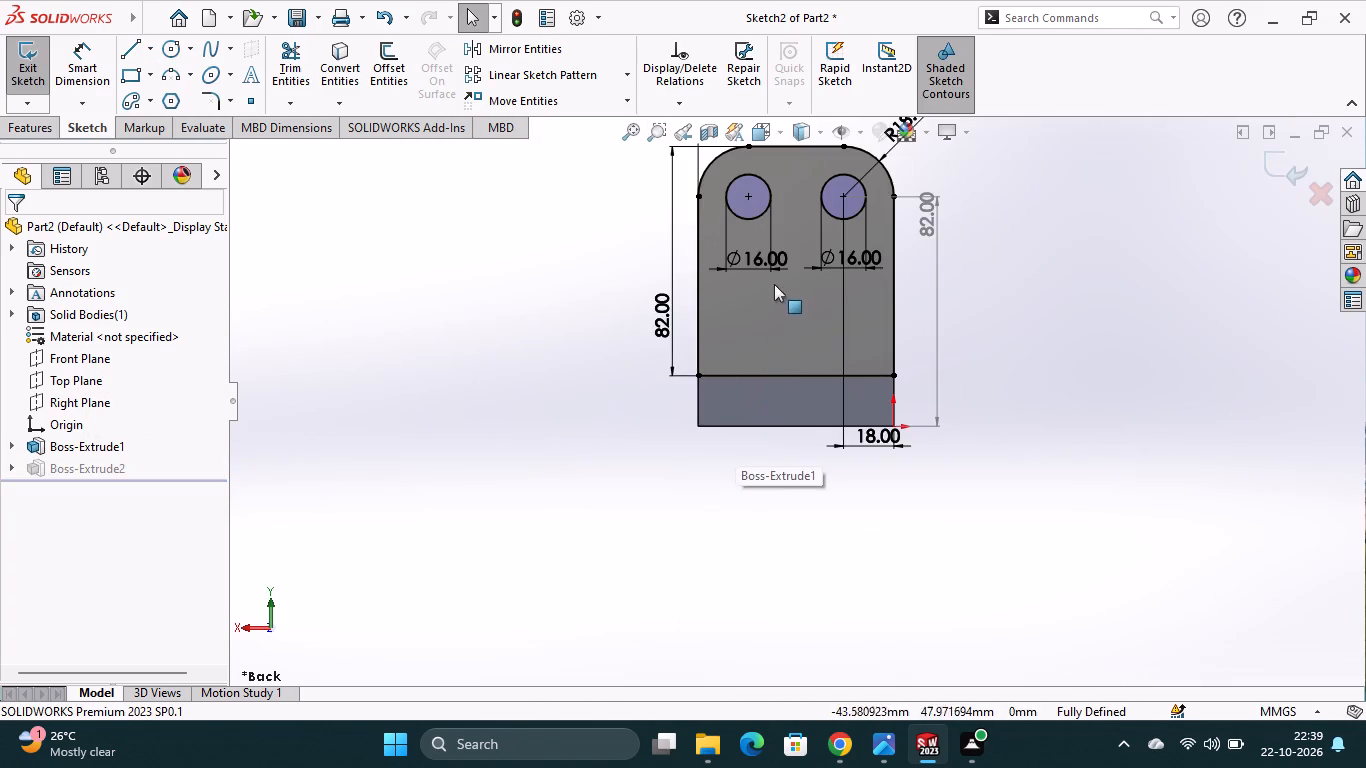
scroll(779, 276, "down", 2)
scroll(789, 293, "up", 4)
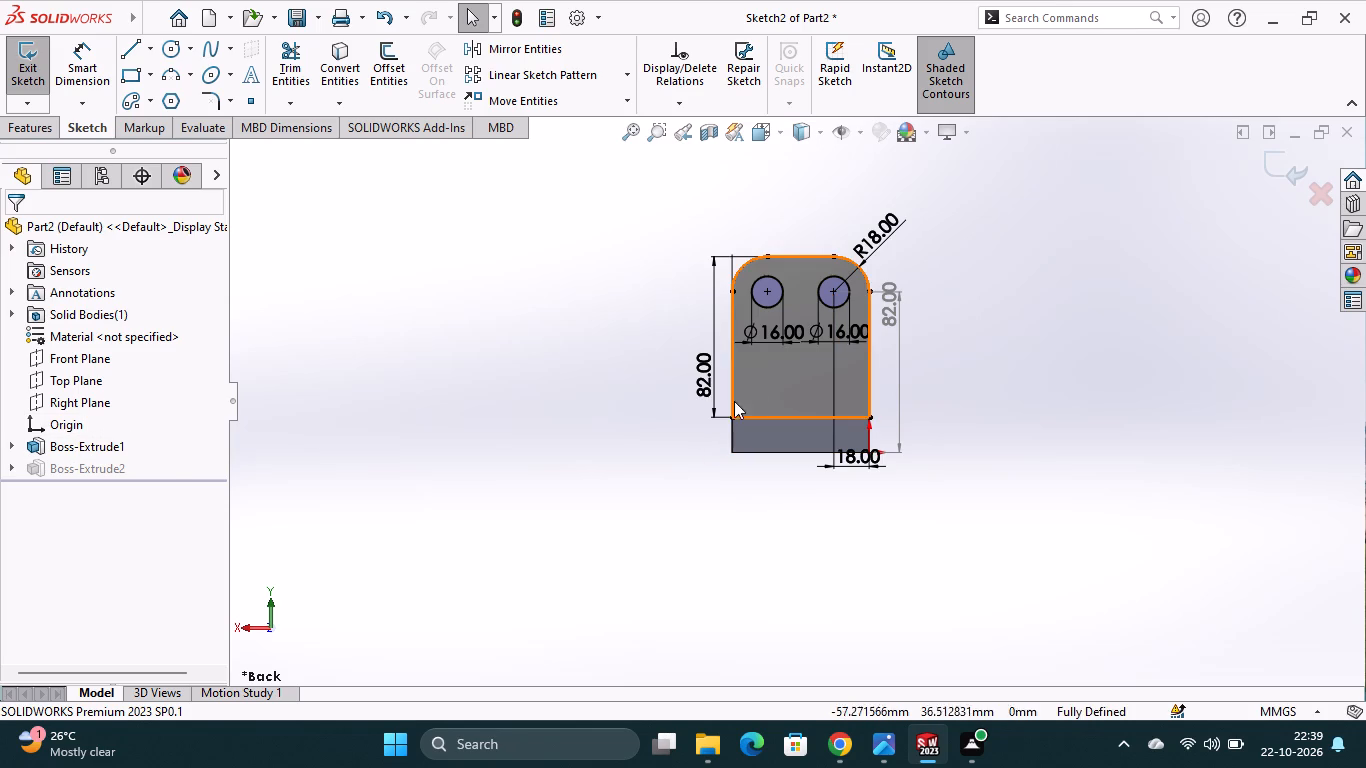
right_click(79, 440)
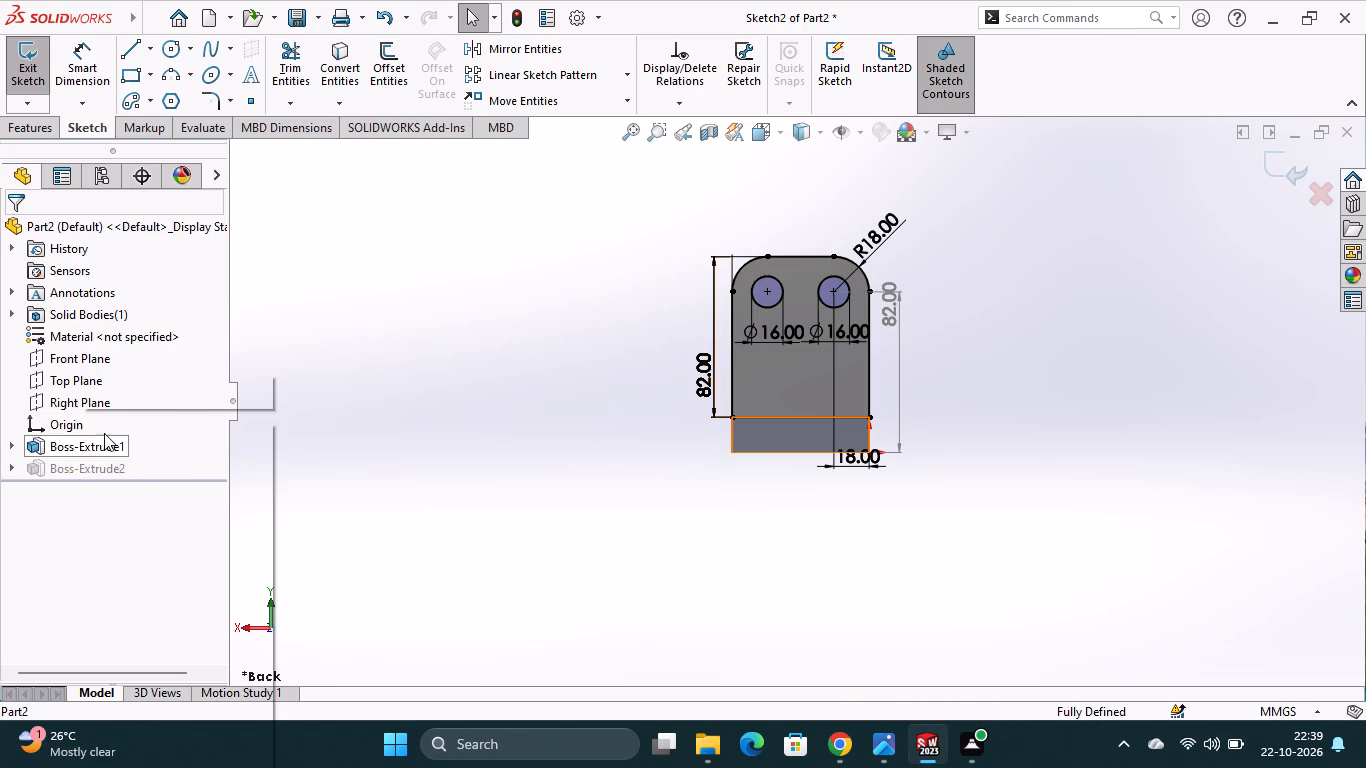
left_click(327, 457)
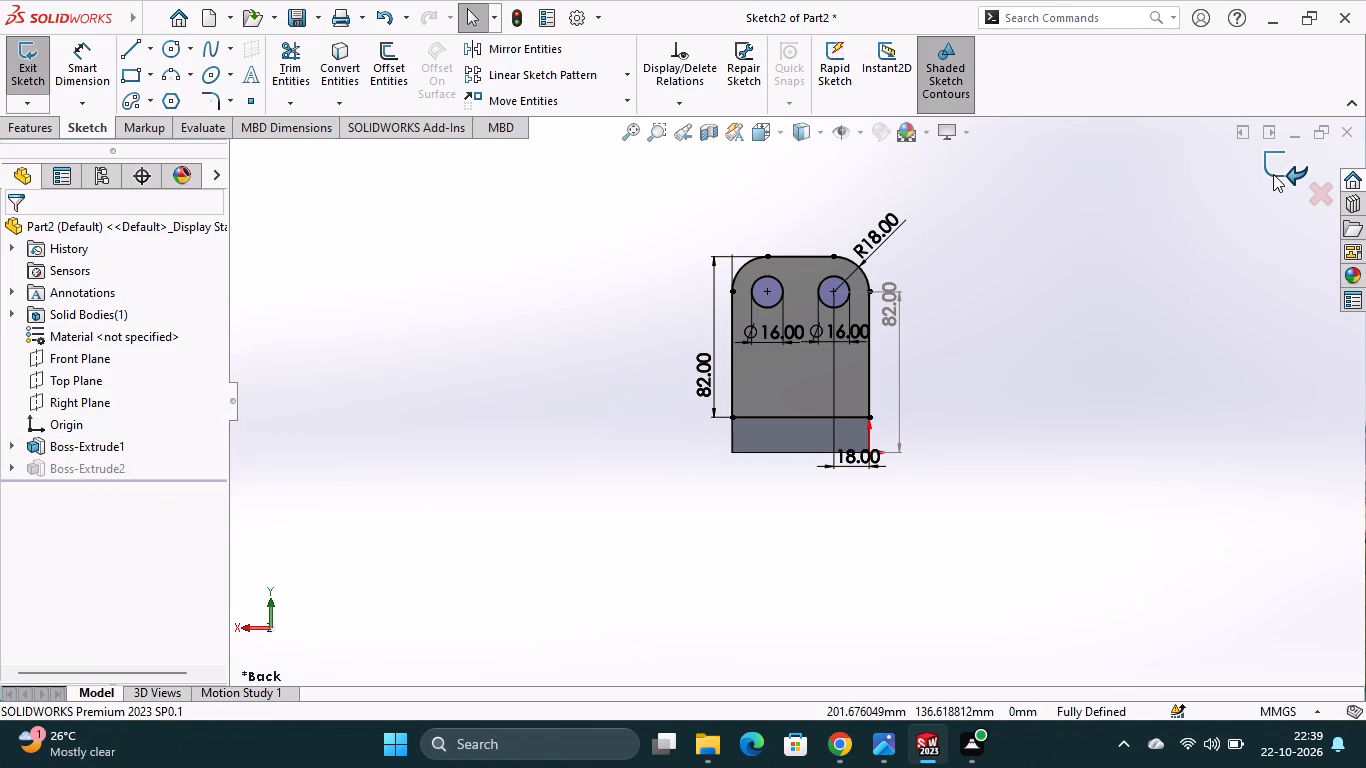
left_click(1273, 174)
Delete the base plate extrusion with its dependent upright plate, along with the leftover base sketch.
right_click(110, 441)
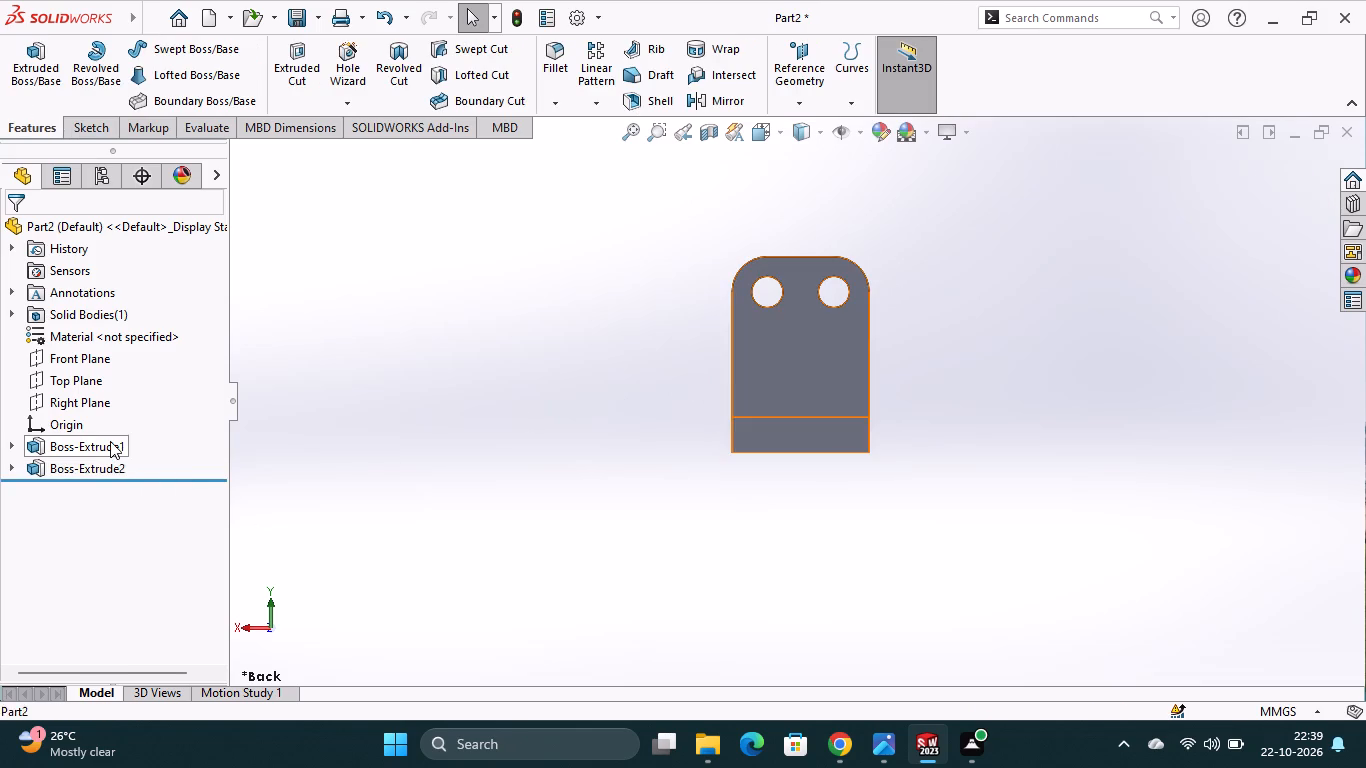
left_click(135, 459)
left_click(806, 267)
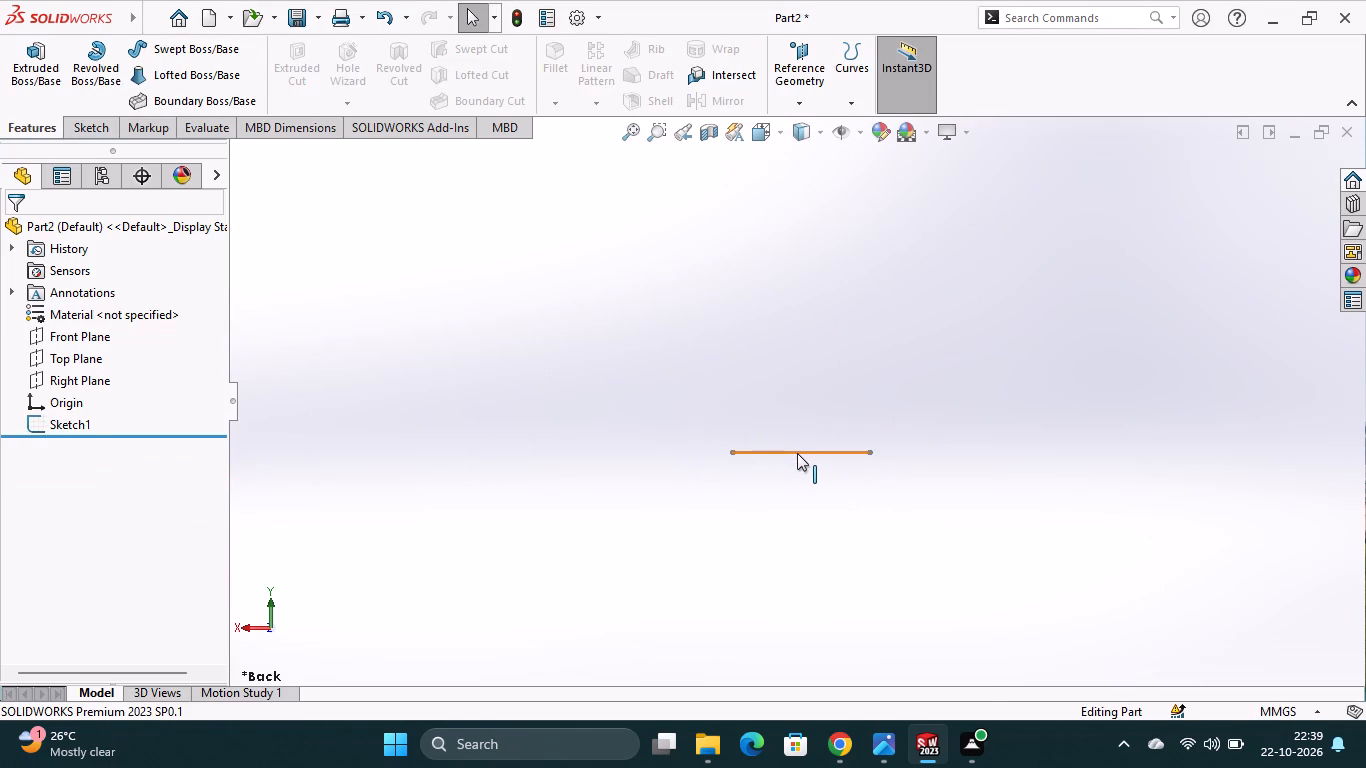
right_click(797, 453)
left_click(836, 677)
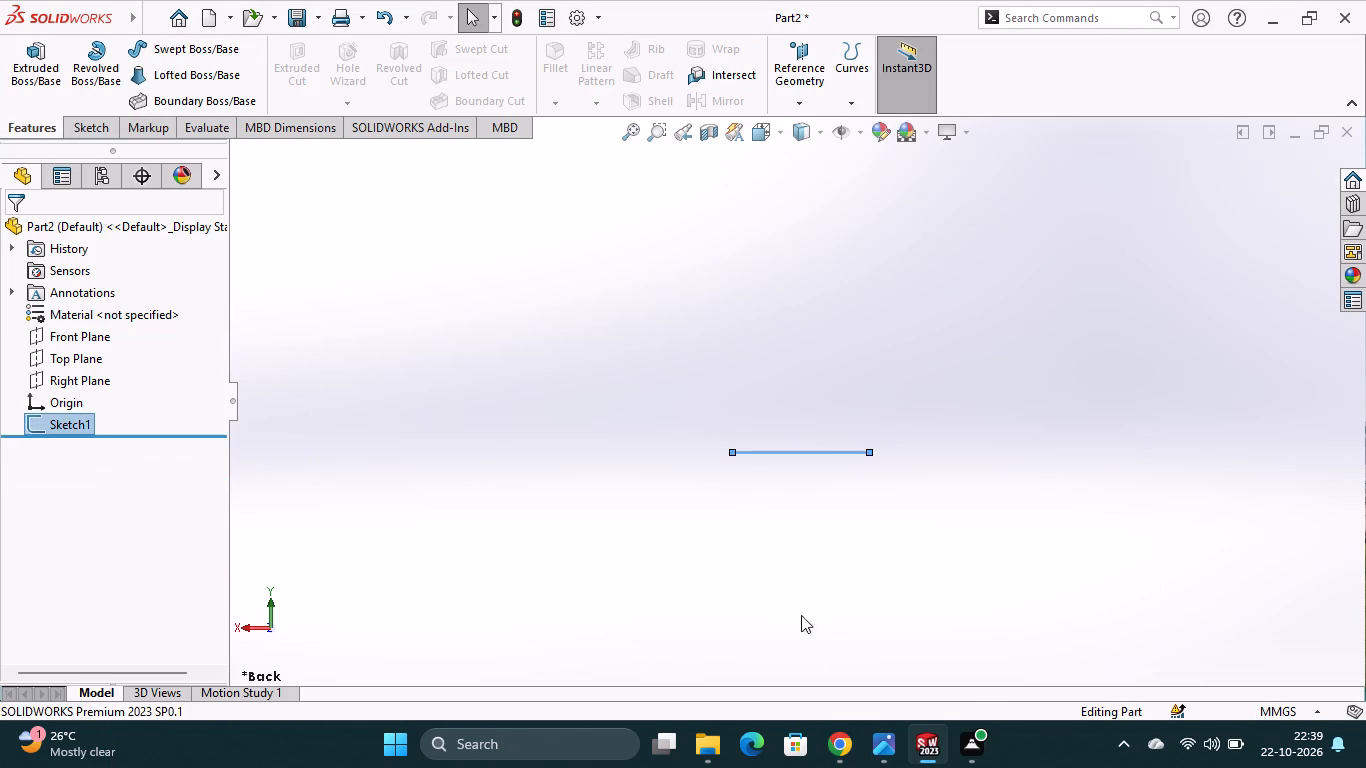
left_click(804, 278)
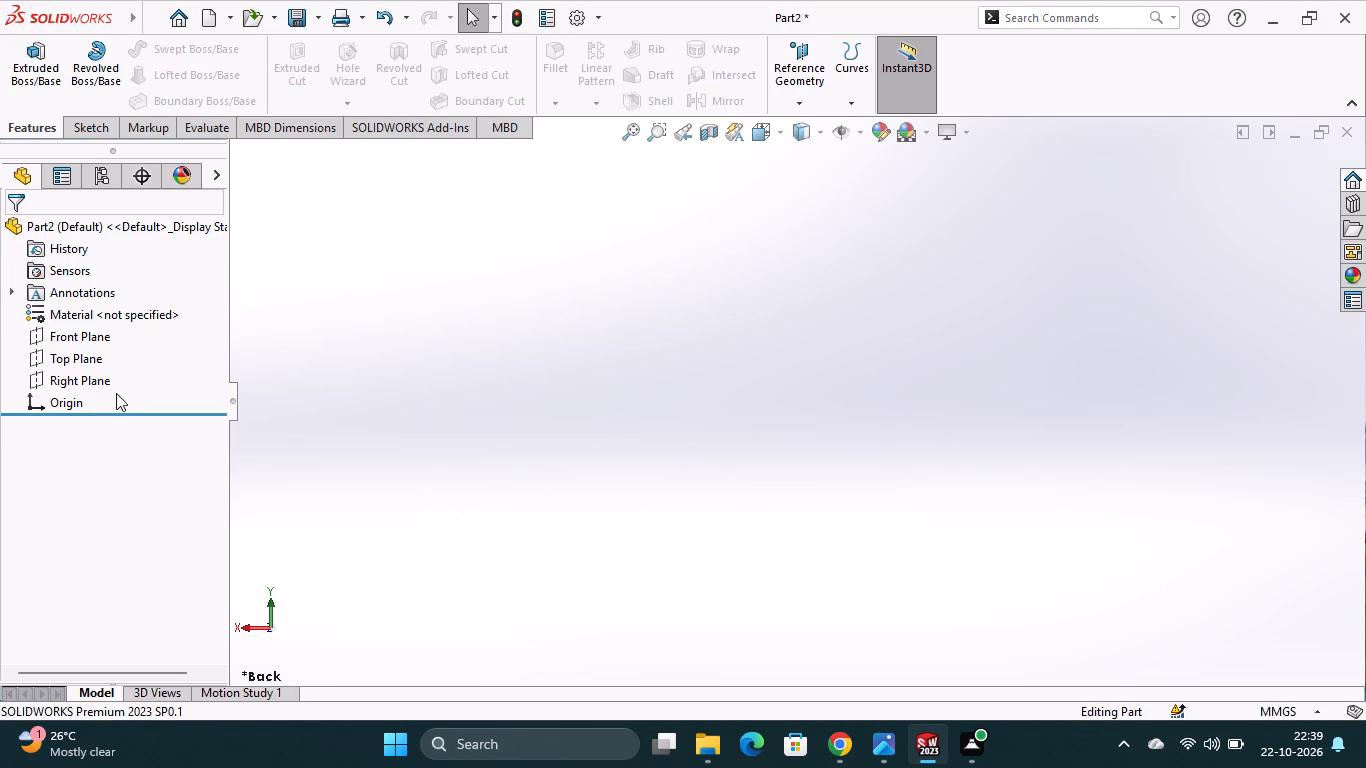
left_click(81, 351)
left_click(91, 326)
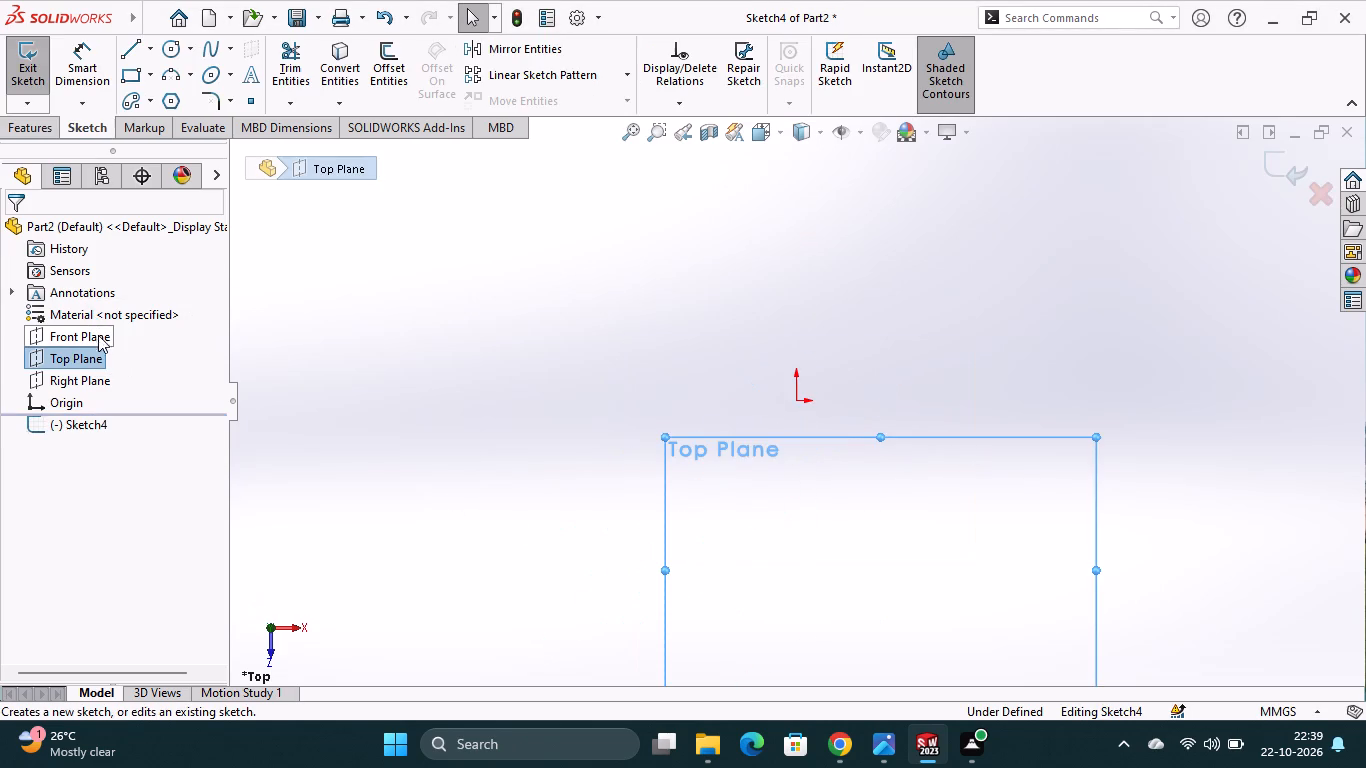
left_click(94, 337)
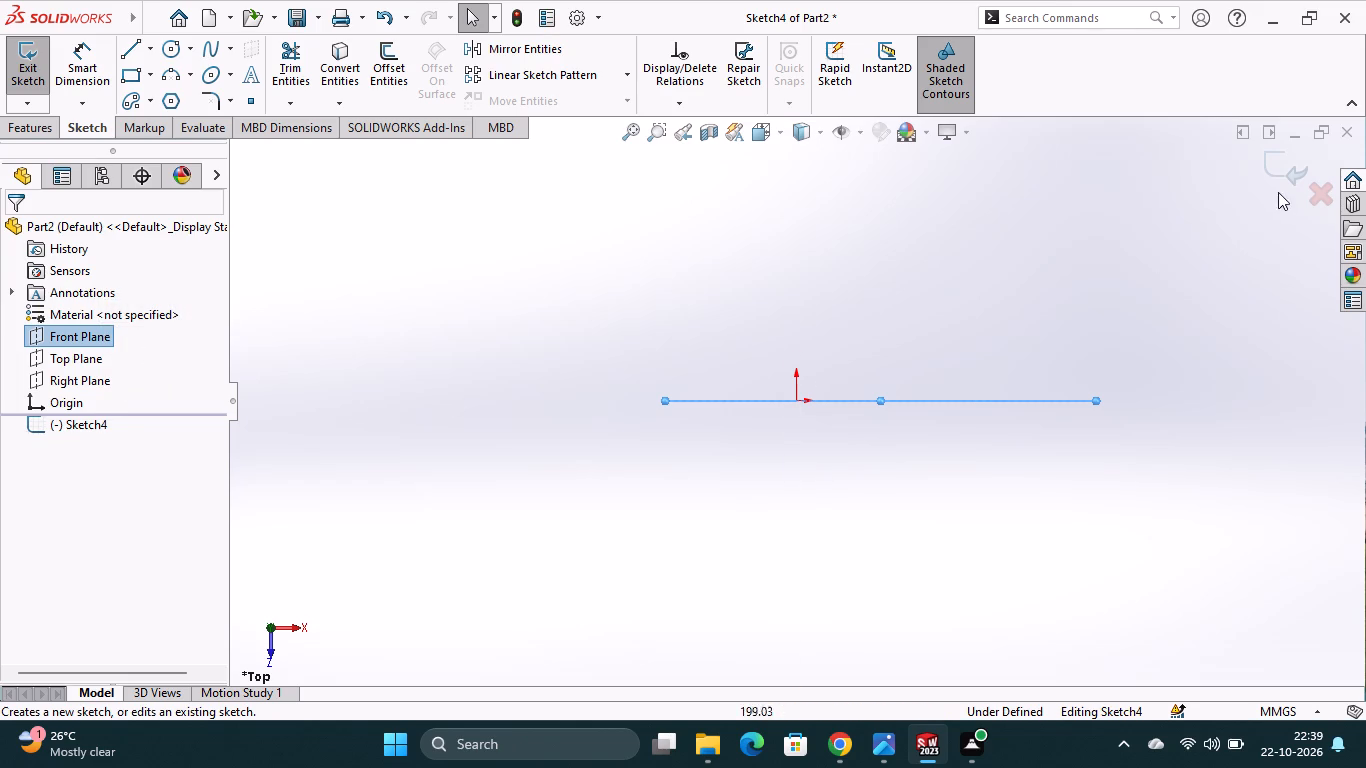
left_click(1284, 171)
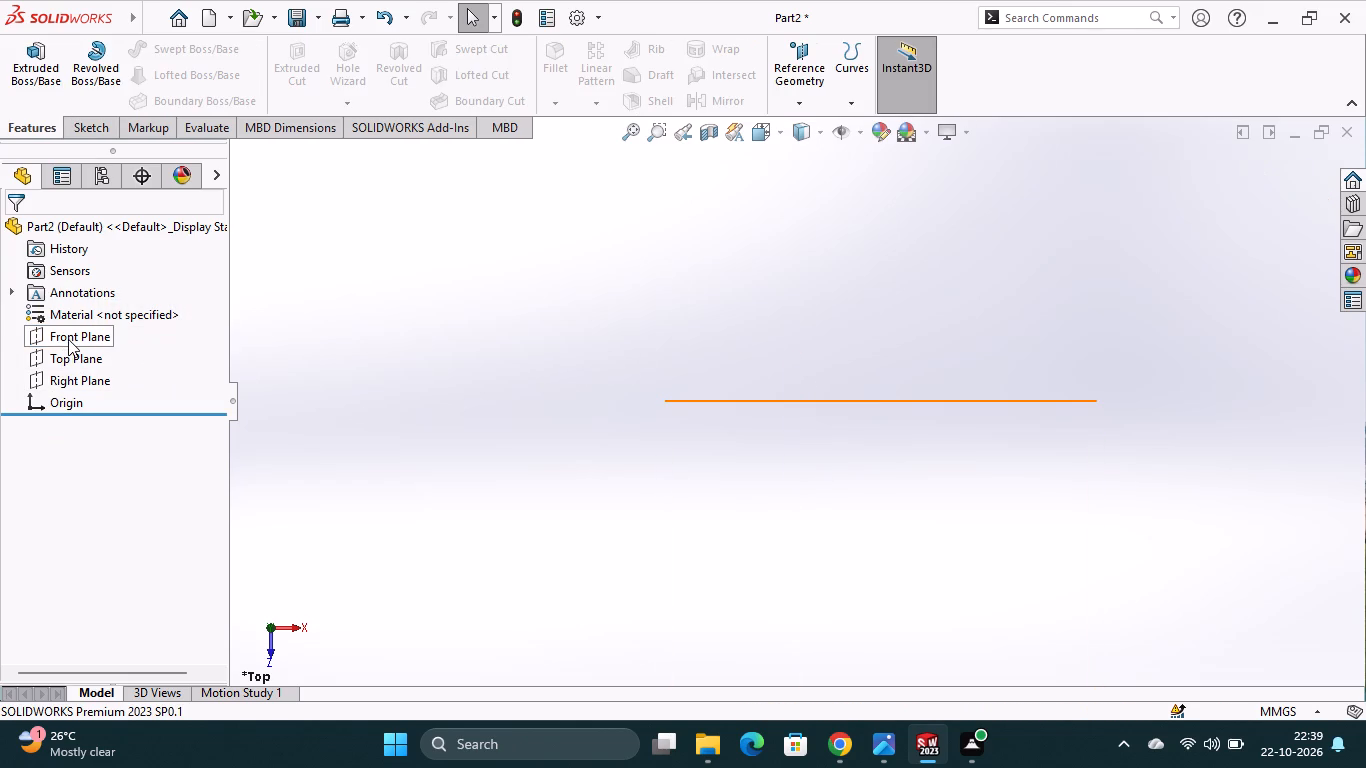
Start a sketch on the Front Plane and draw a corner rectangle from the origin, about 102 mm wide.
left_click(68, 339)
left_click(91, 318)
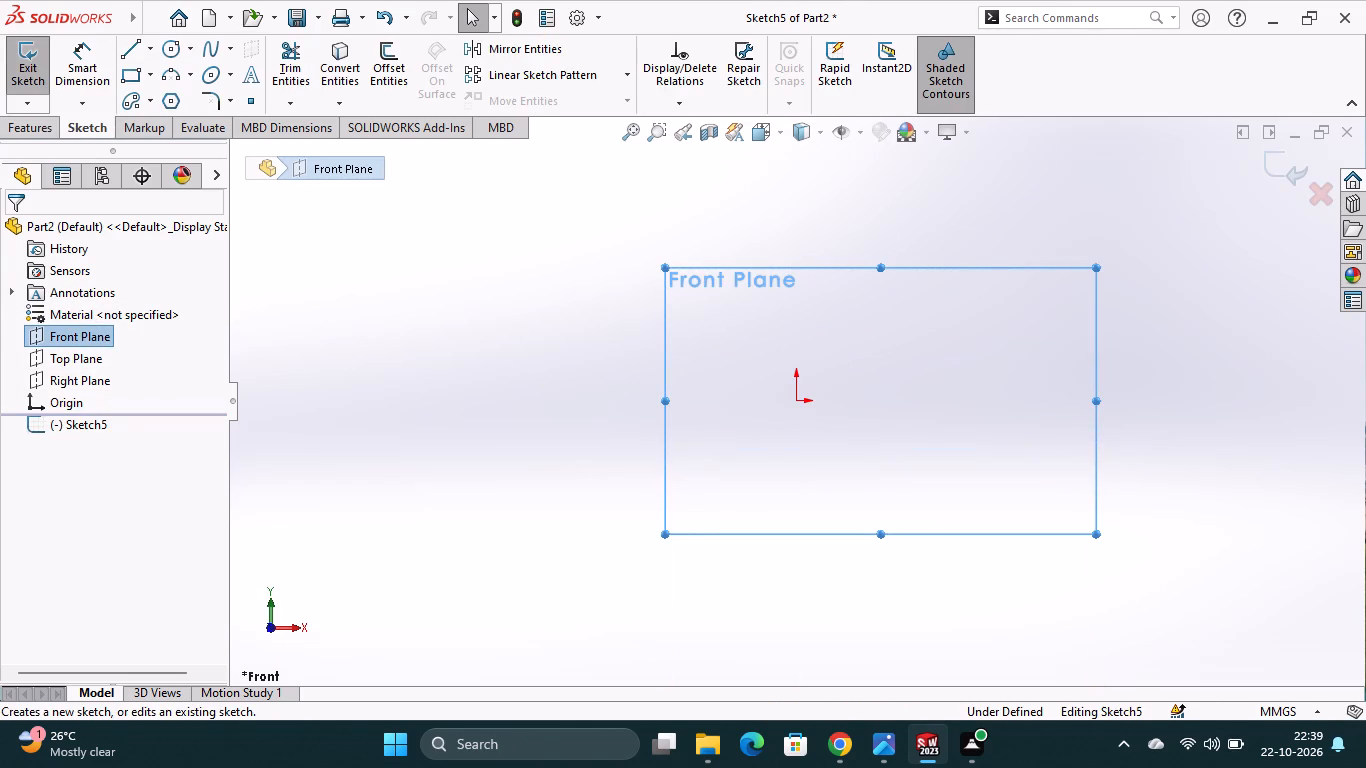
left_click(134, 79)
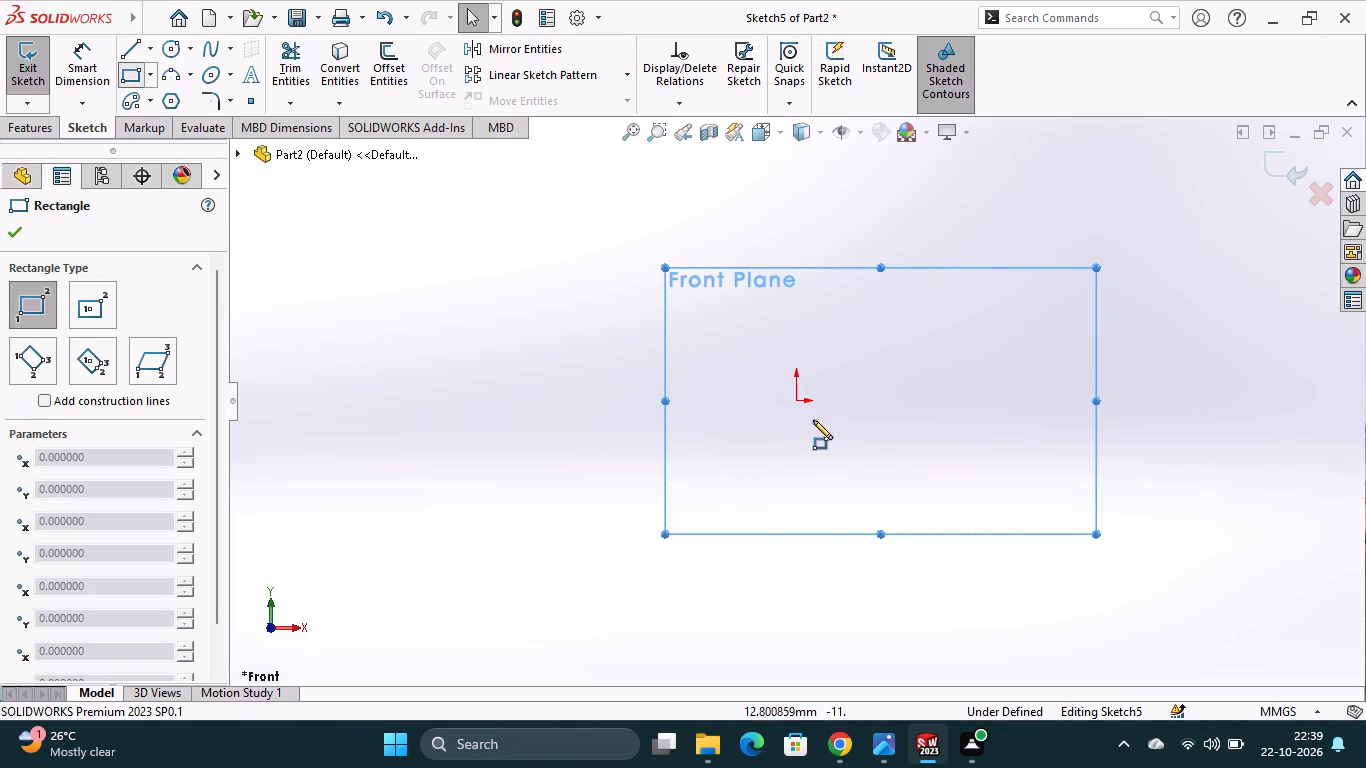
left_click(794, 398)
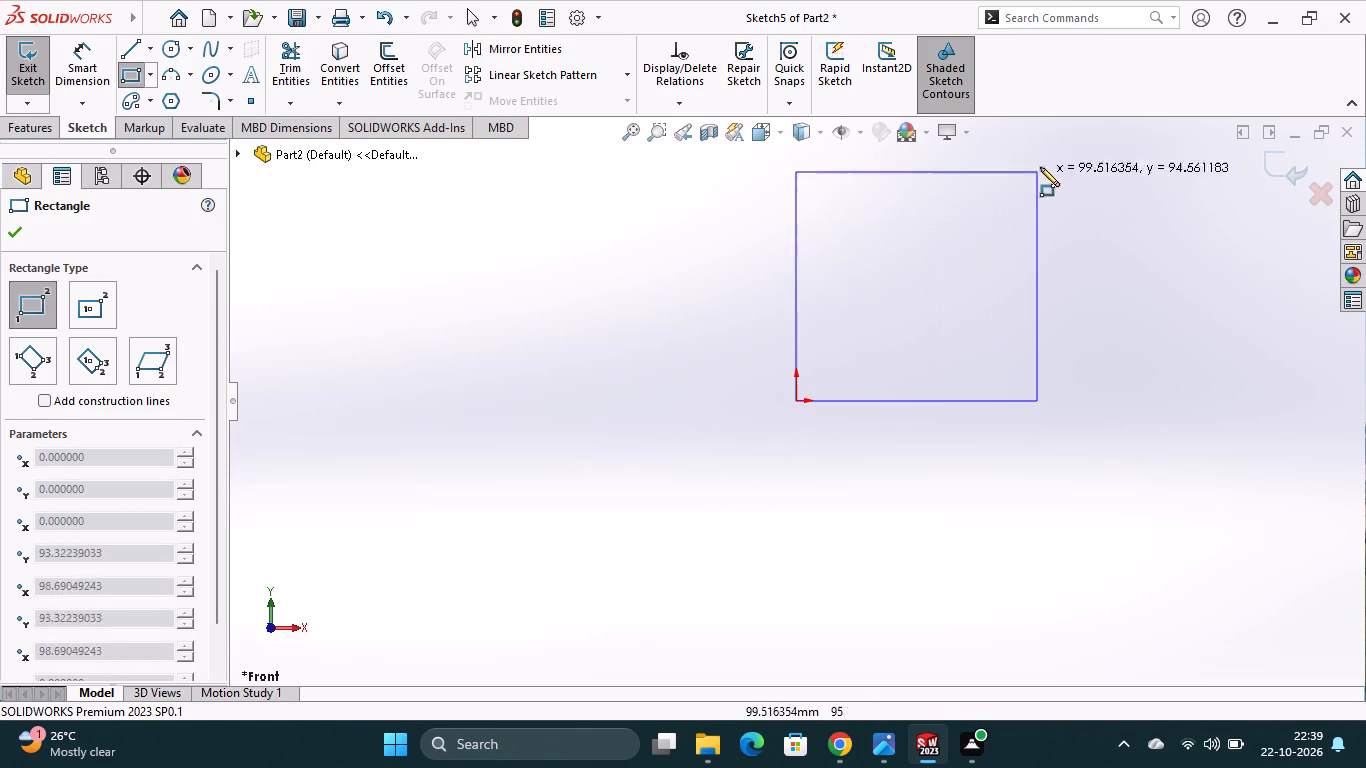
left_click(1042, 160)
key("Escape")
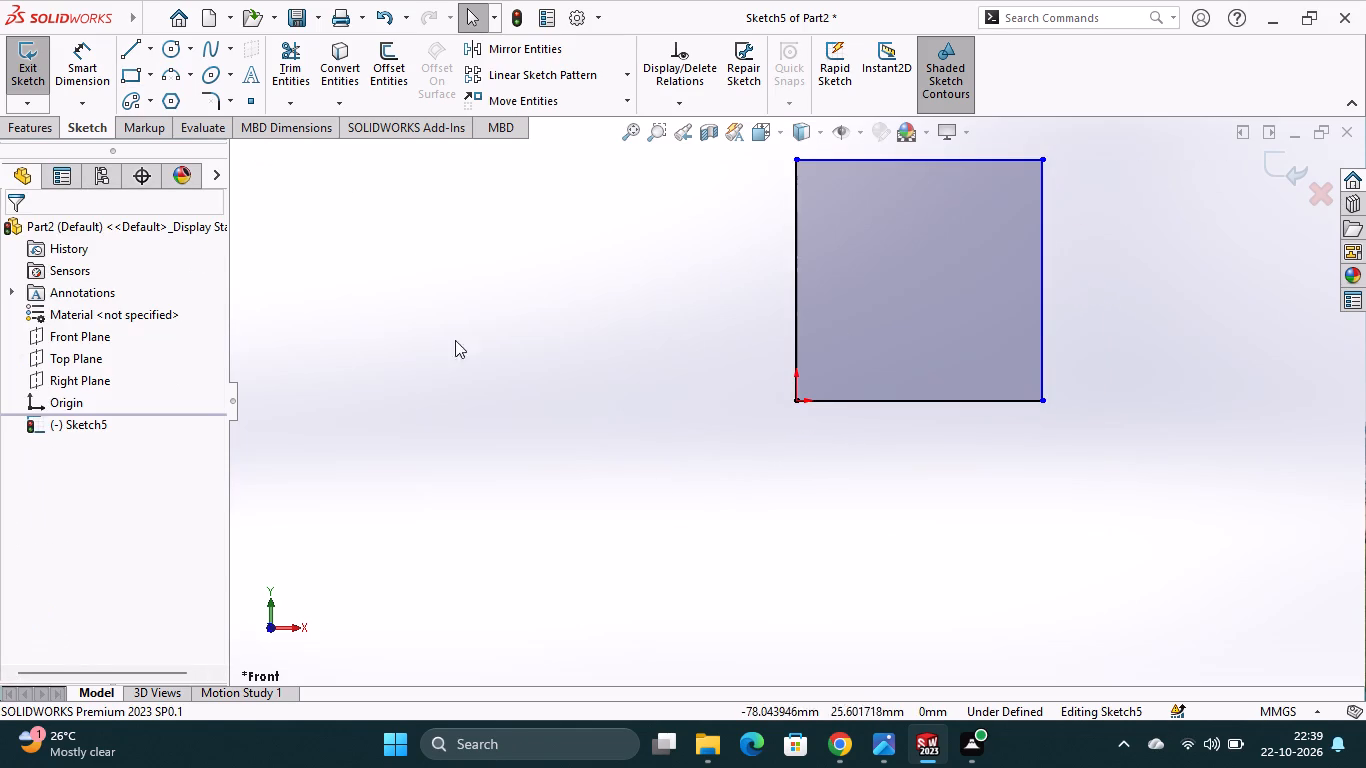
scroll(908, 270, "up", 2)
scroll(914, 246, "down", 3)
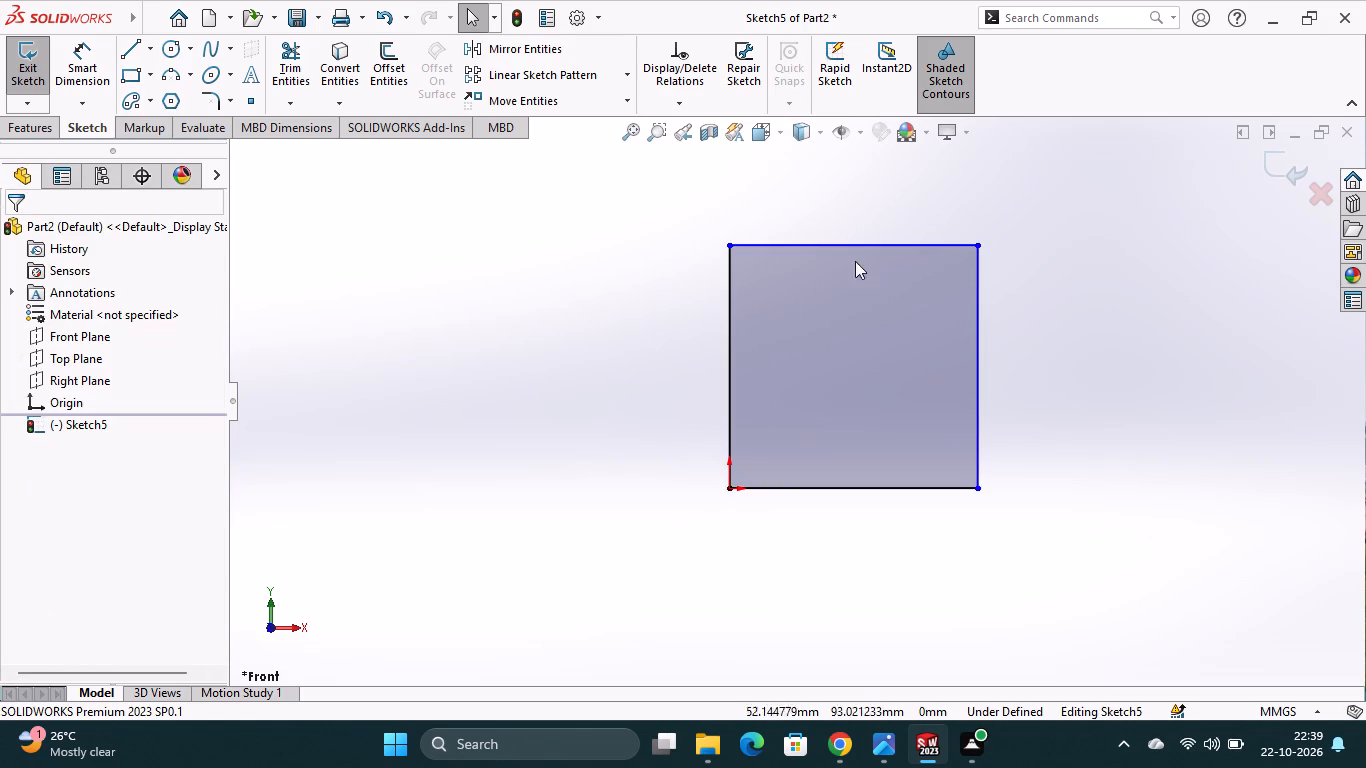
Dimension the rectangle to 96 mm wide and 100 mm high.
left_click(92, 68)
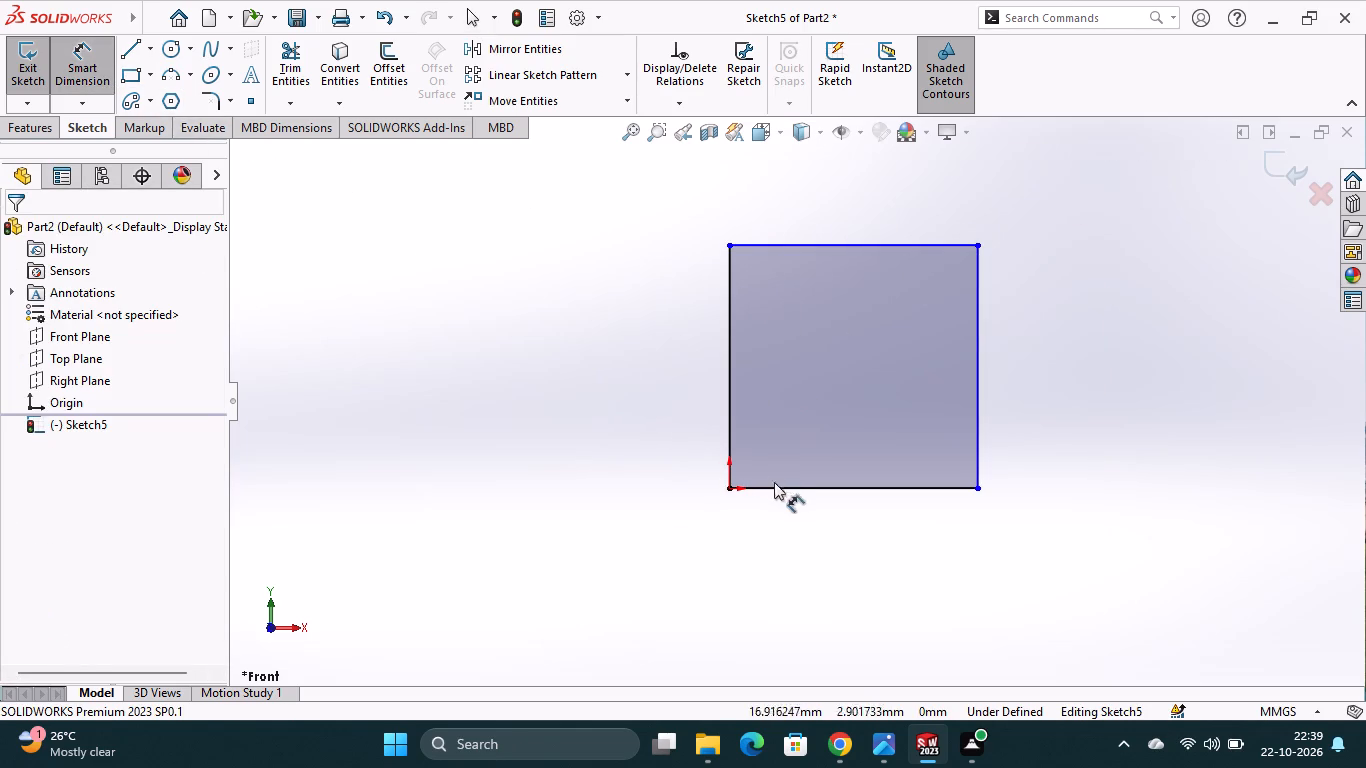
left_click(785, 490)
left_click(795, 534)
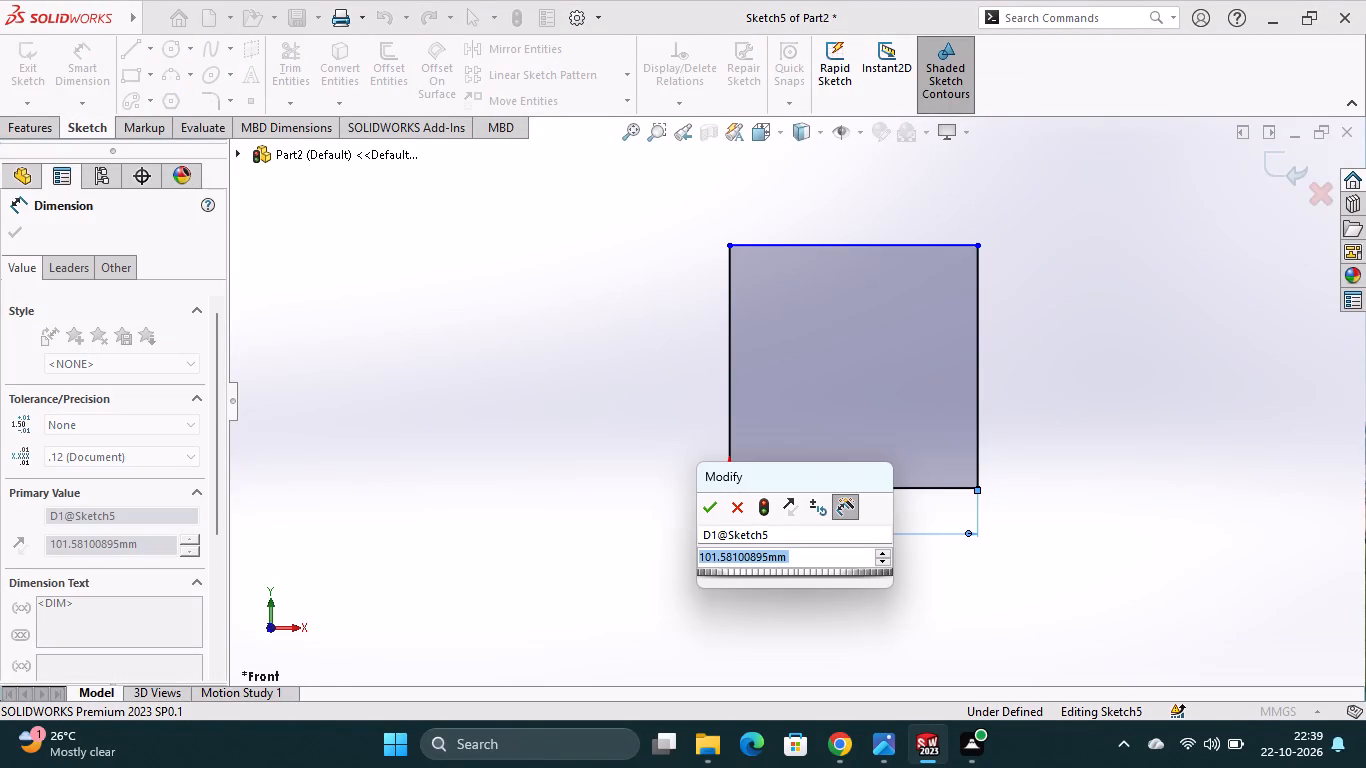
type("96")
key("Return")
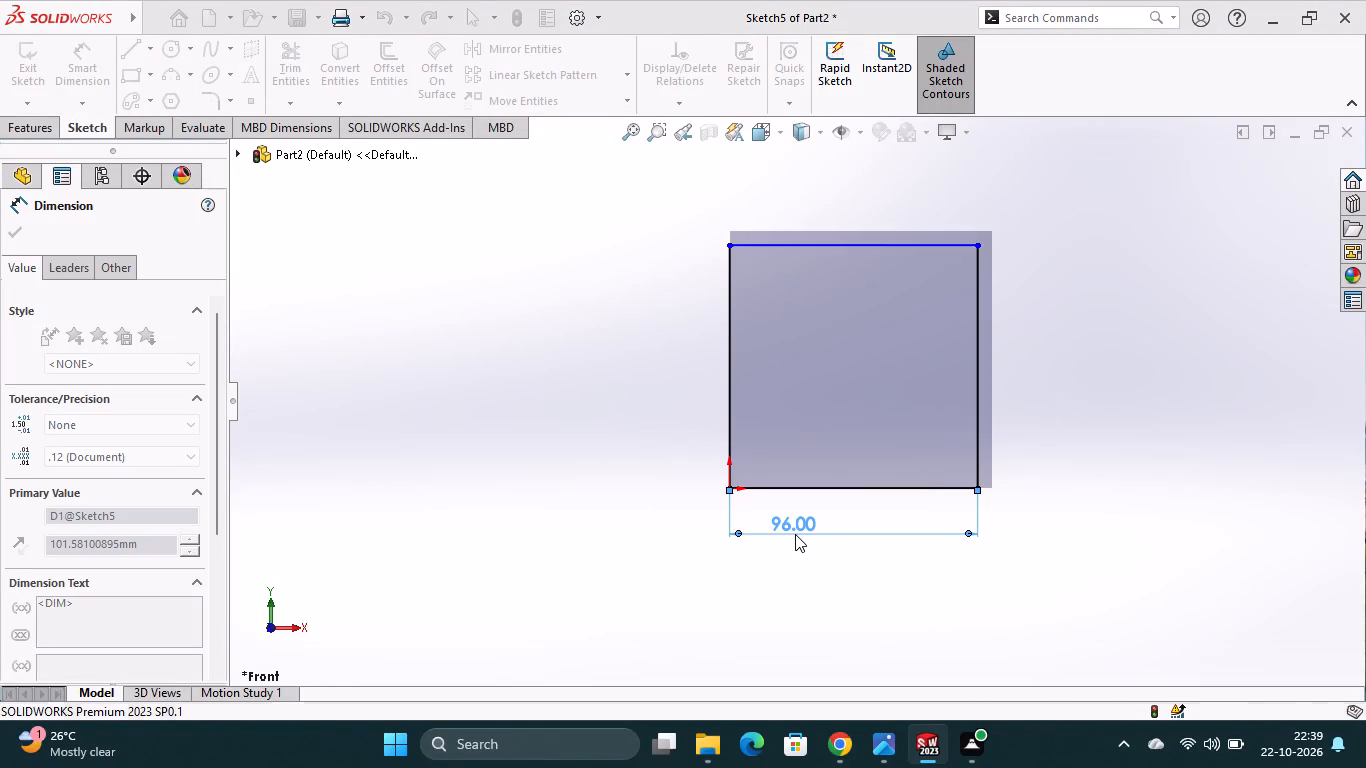
scroll(795, 534, "up", 1)
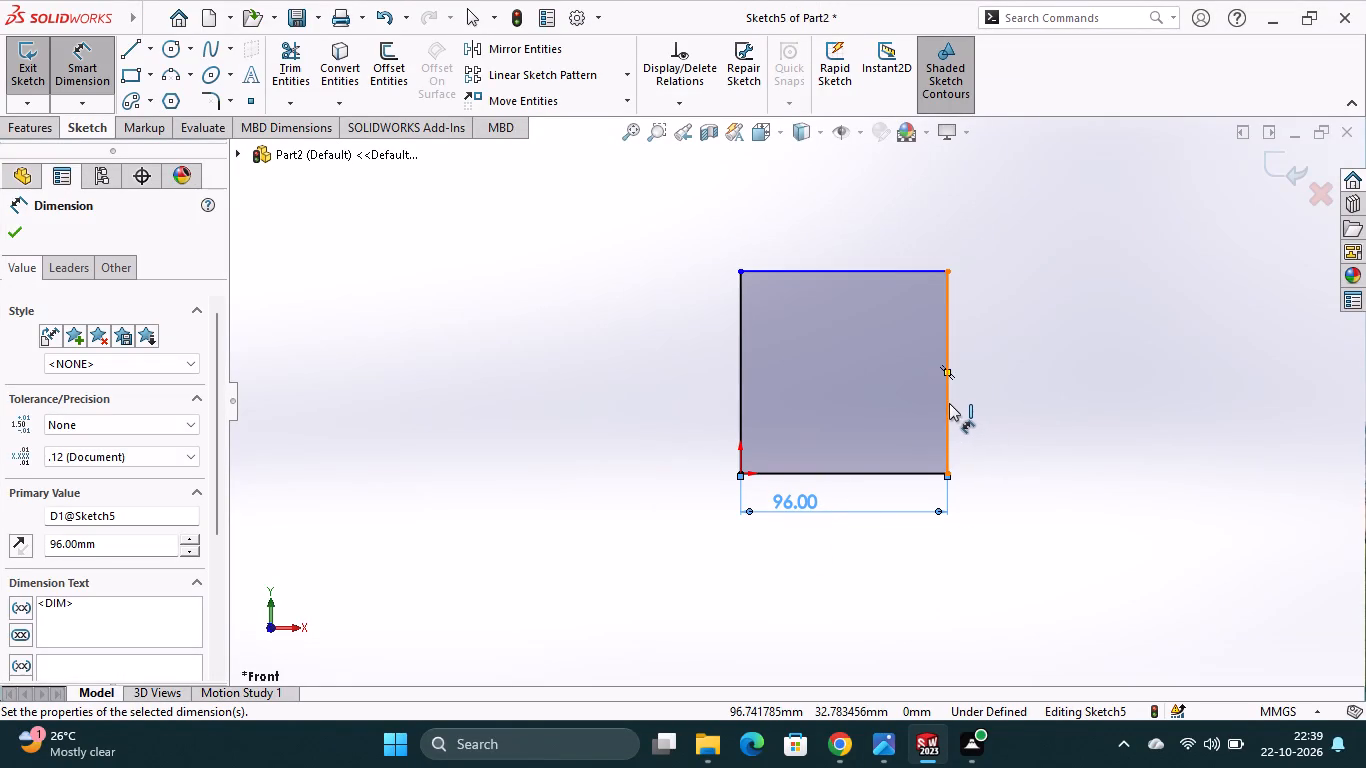
left_click(949, 403)
left_click(1009, 380)
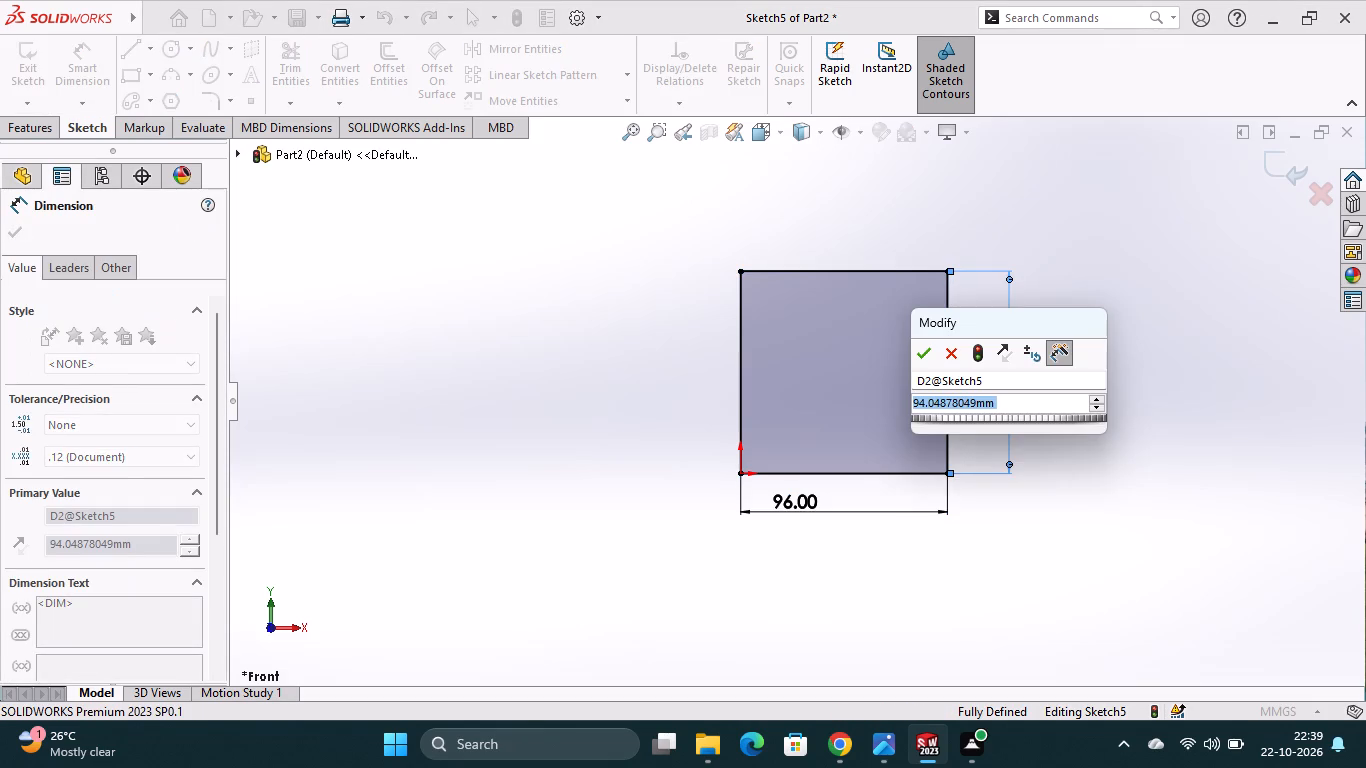
key("1")
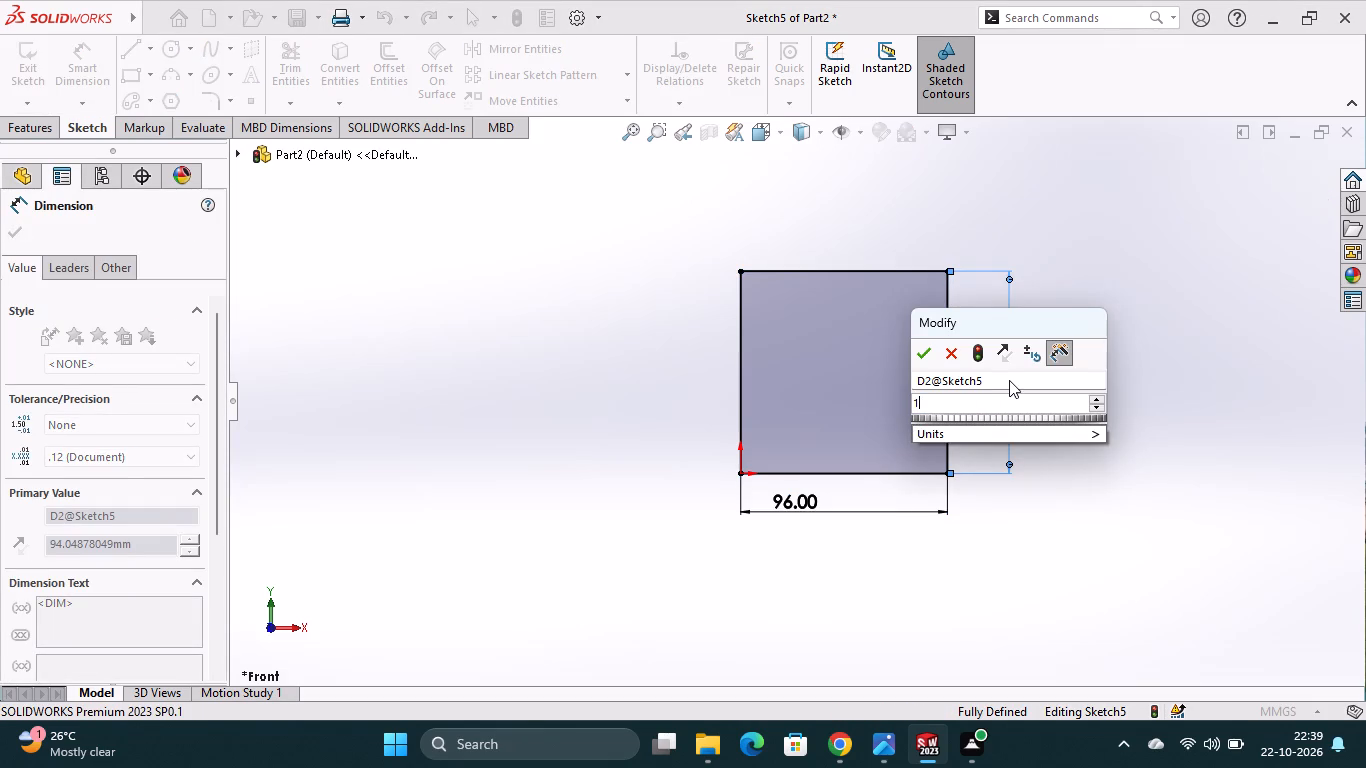
type("00")
key("Return")
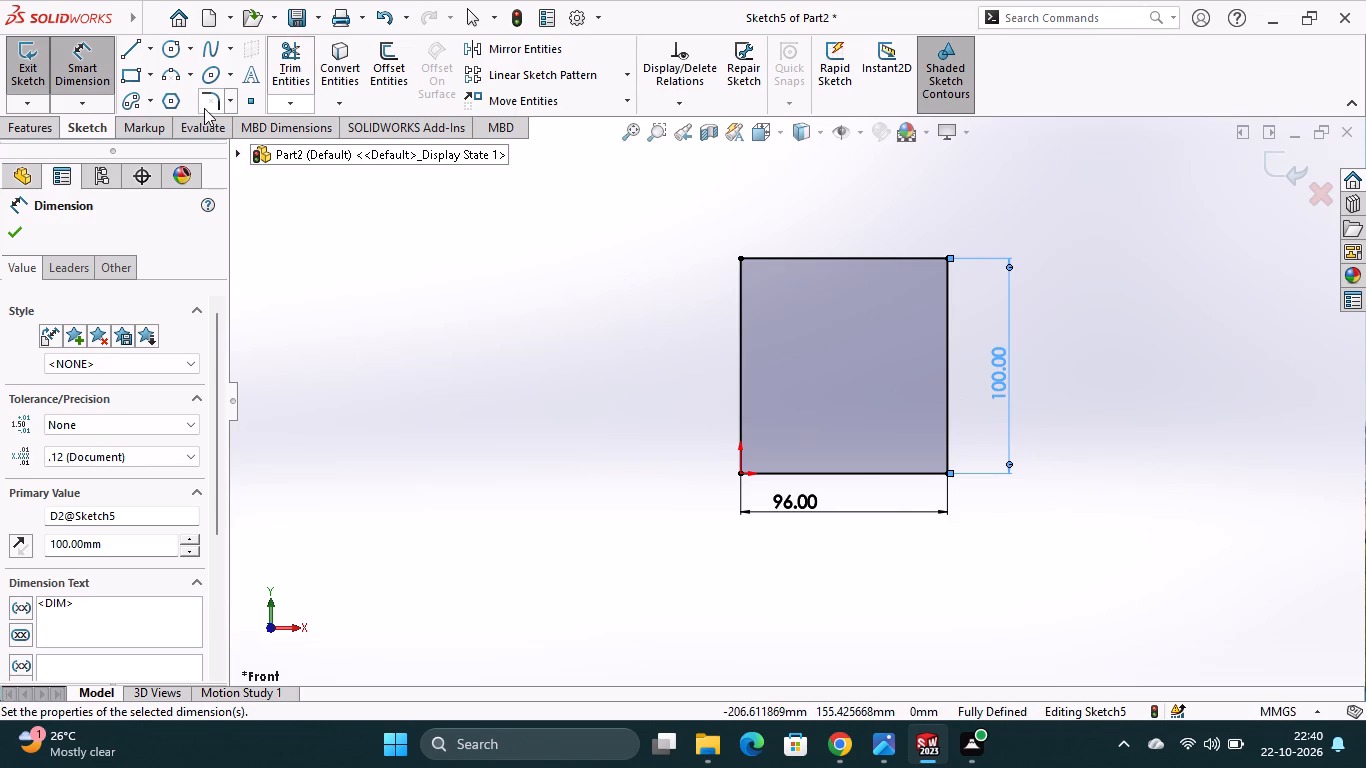
Fillet the two upper corners of the rectangle with an 18 mm radius.
left_click(205, 103)
left_click(743, 256)
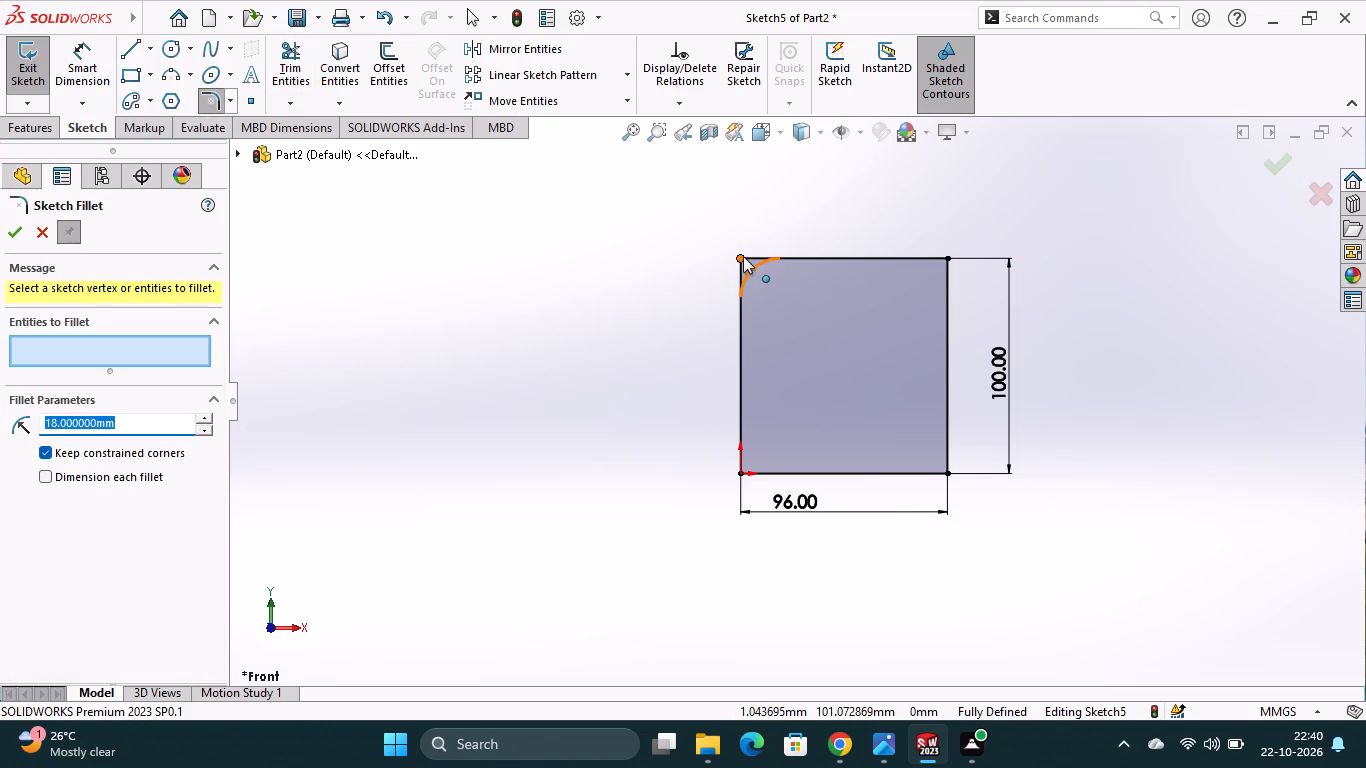
left_click(951, 258)
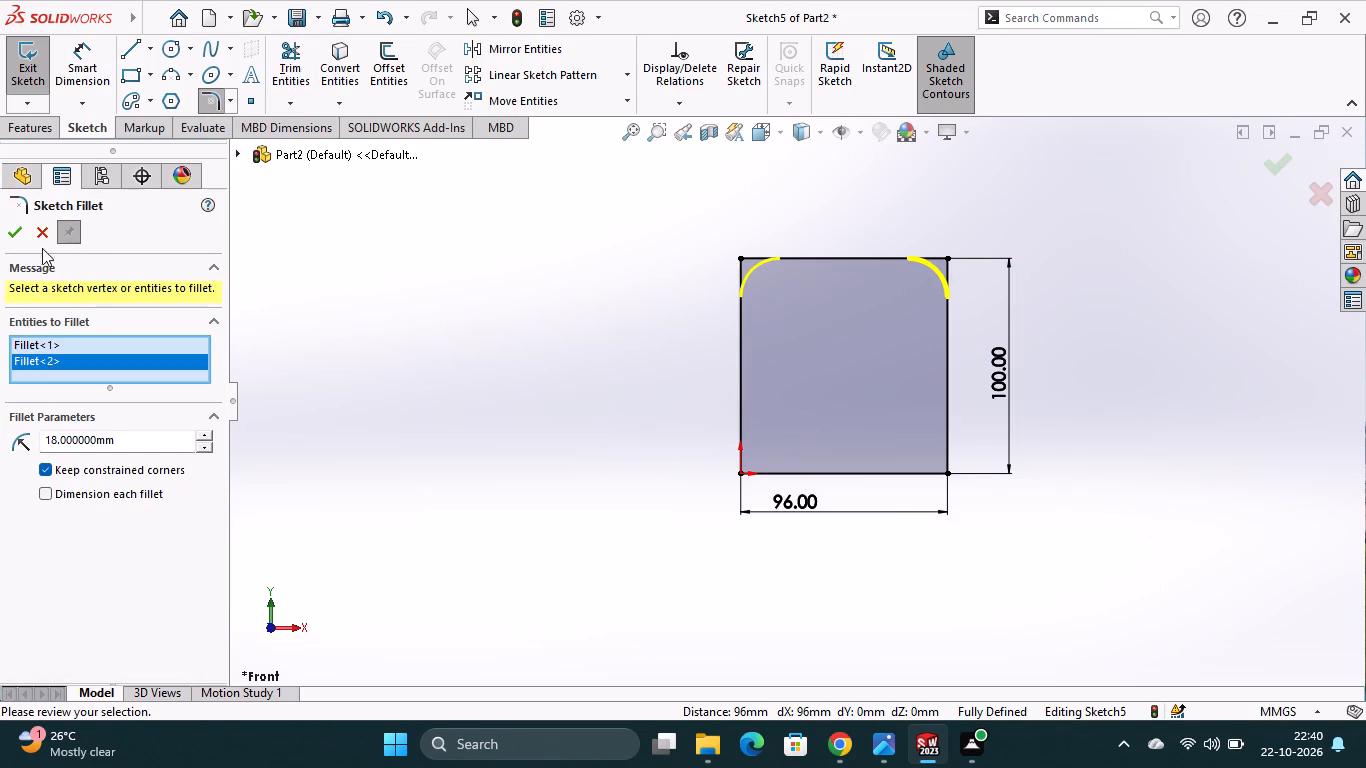
left_click(18, 234)
Draw a circle about 24 mm in diameter on the upper-left fillet centre and a similar one on the upper-right fillet centre.
left_click(170, 49)
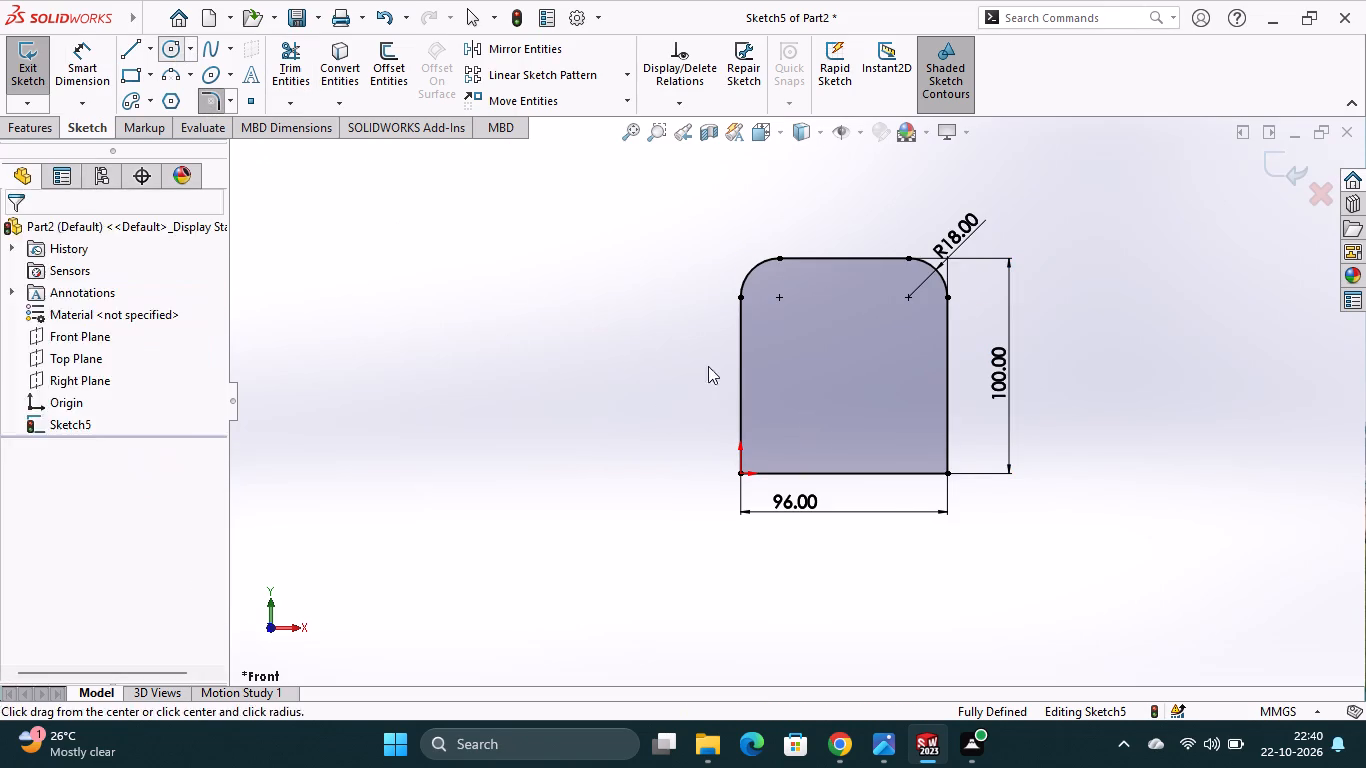
left_click(778, 300)
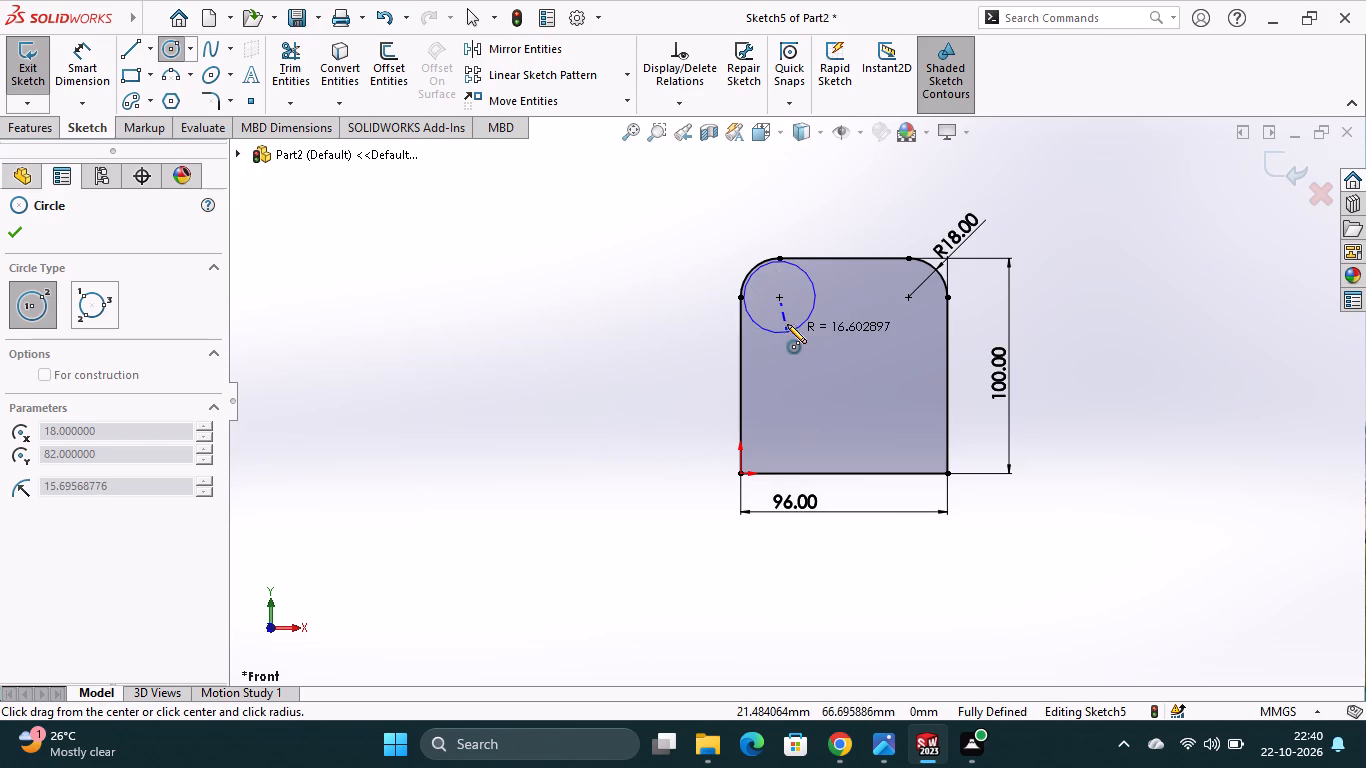
left_click(787, 322)
left_click_drag(909, 300, 909, 309)
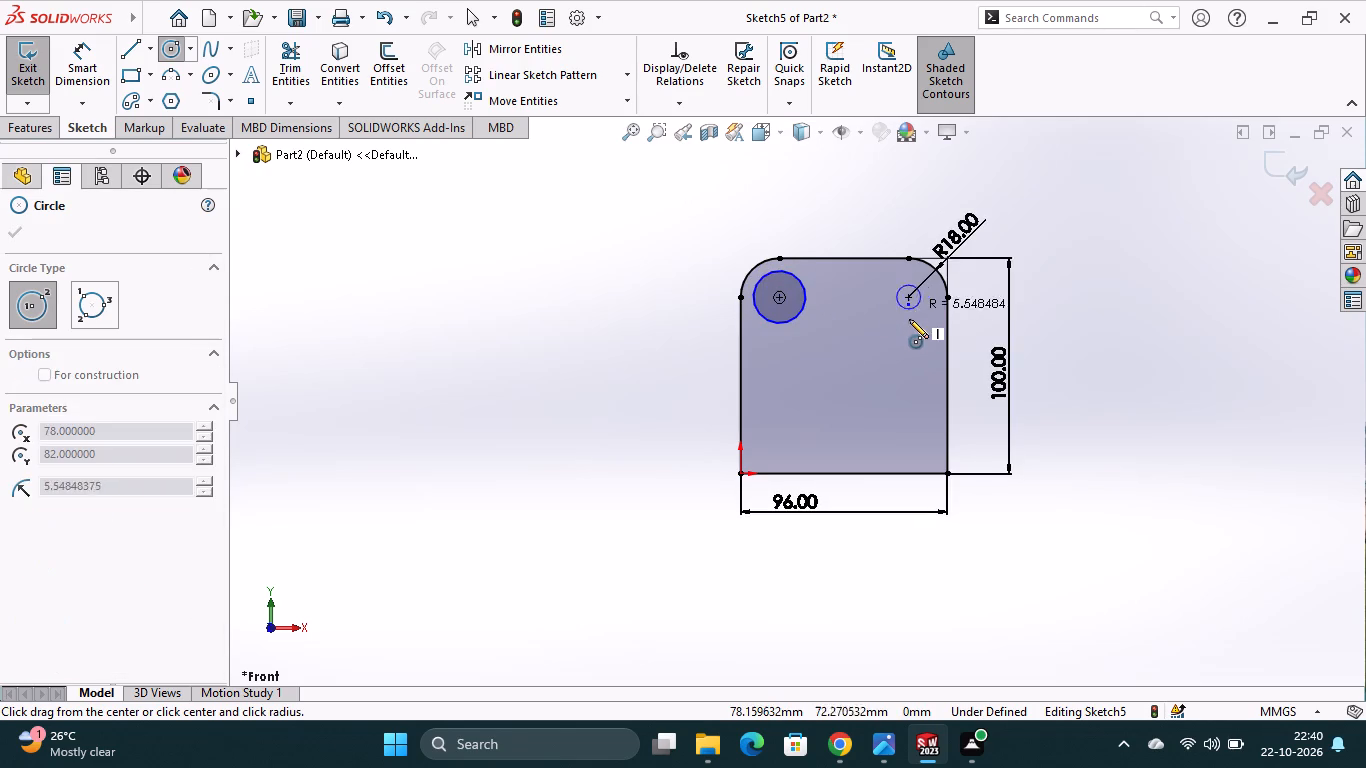
left_click(909, 326)
key("Escape")
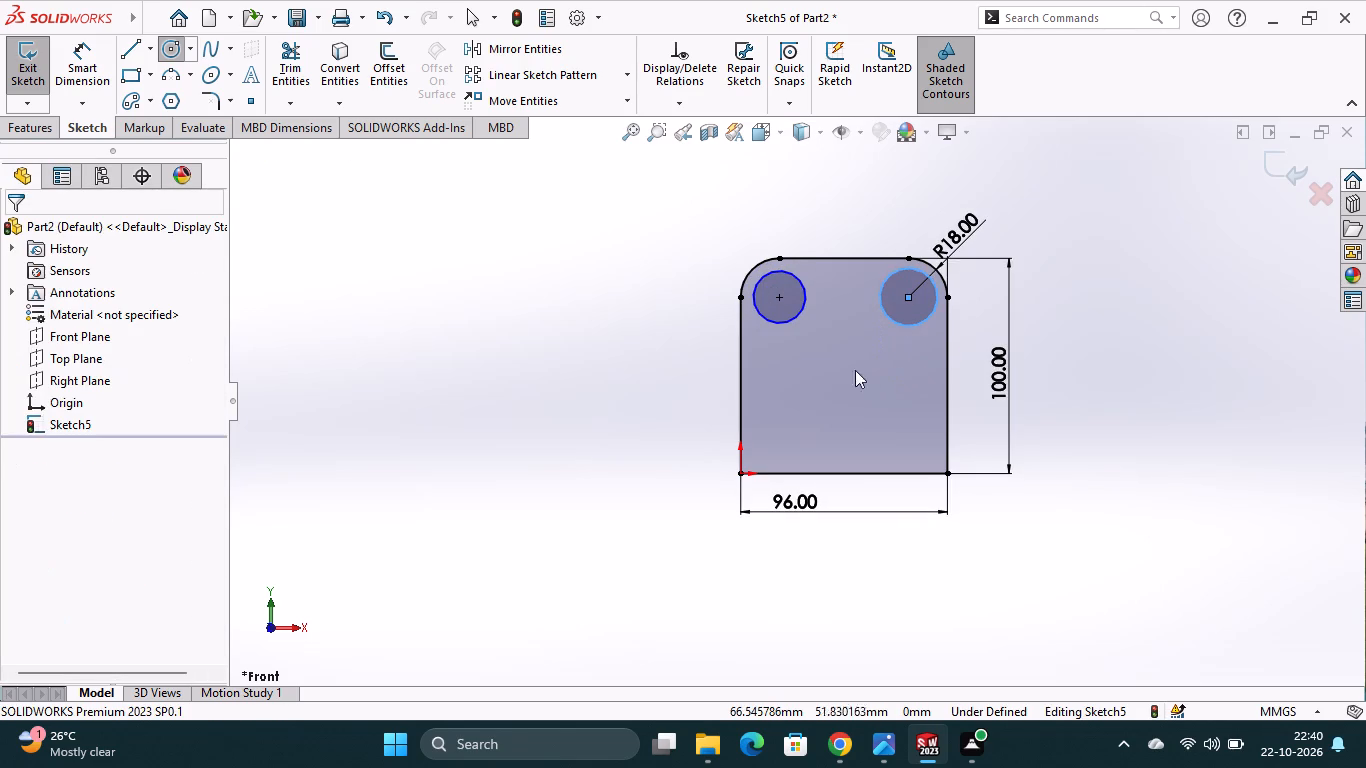
Make the two hole circles equal and dimension their diameter to 16 mm.
left_click(793, 318, "ctrl")
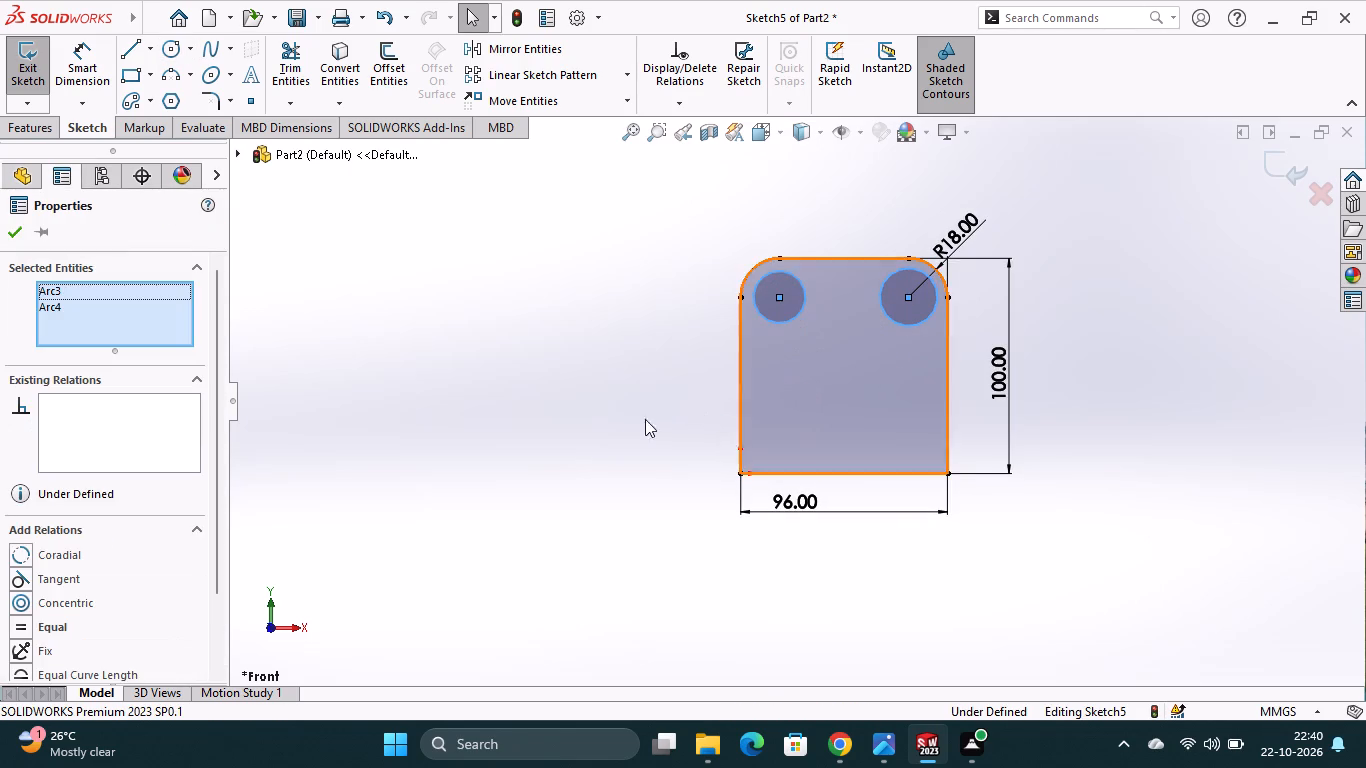
left_click(18, 634)
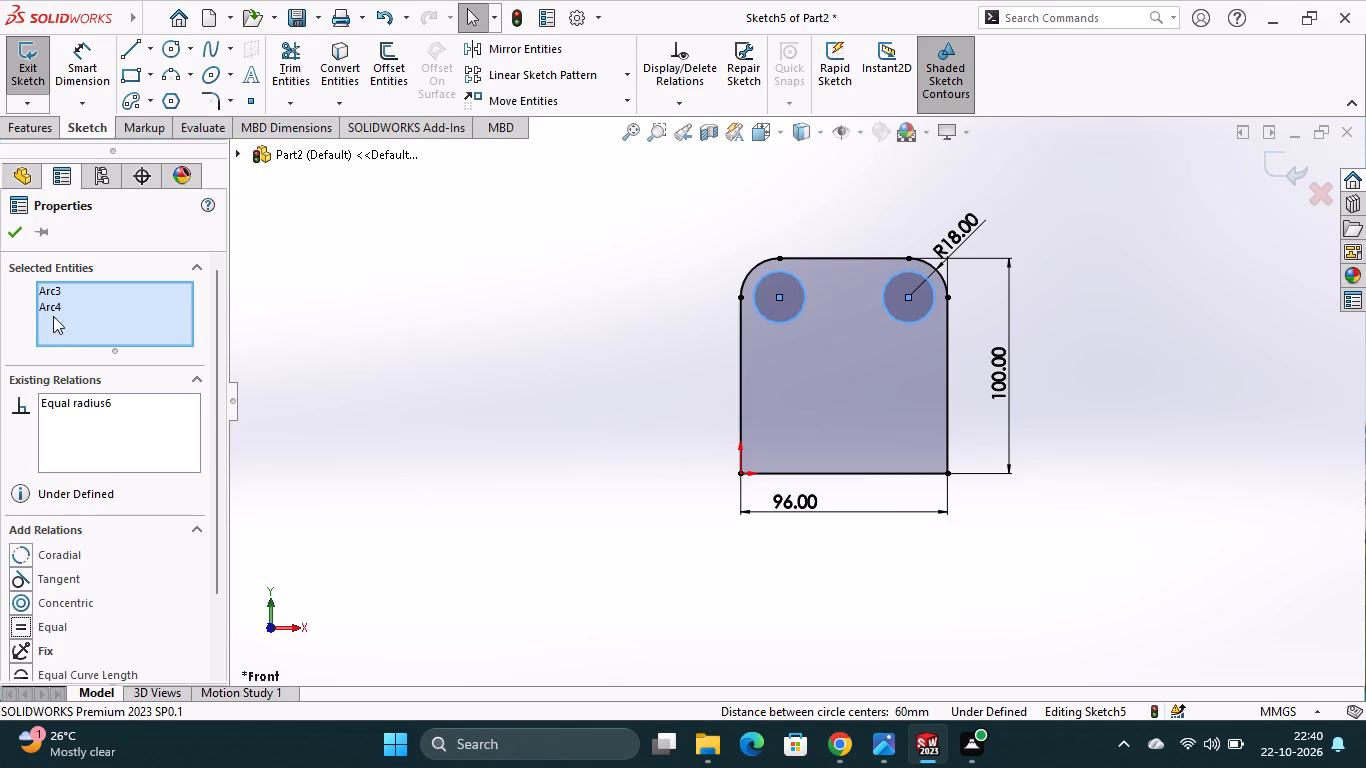
left_click(20, 238)
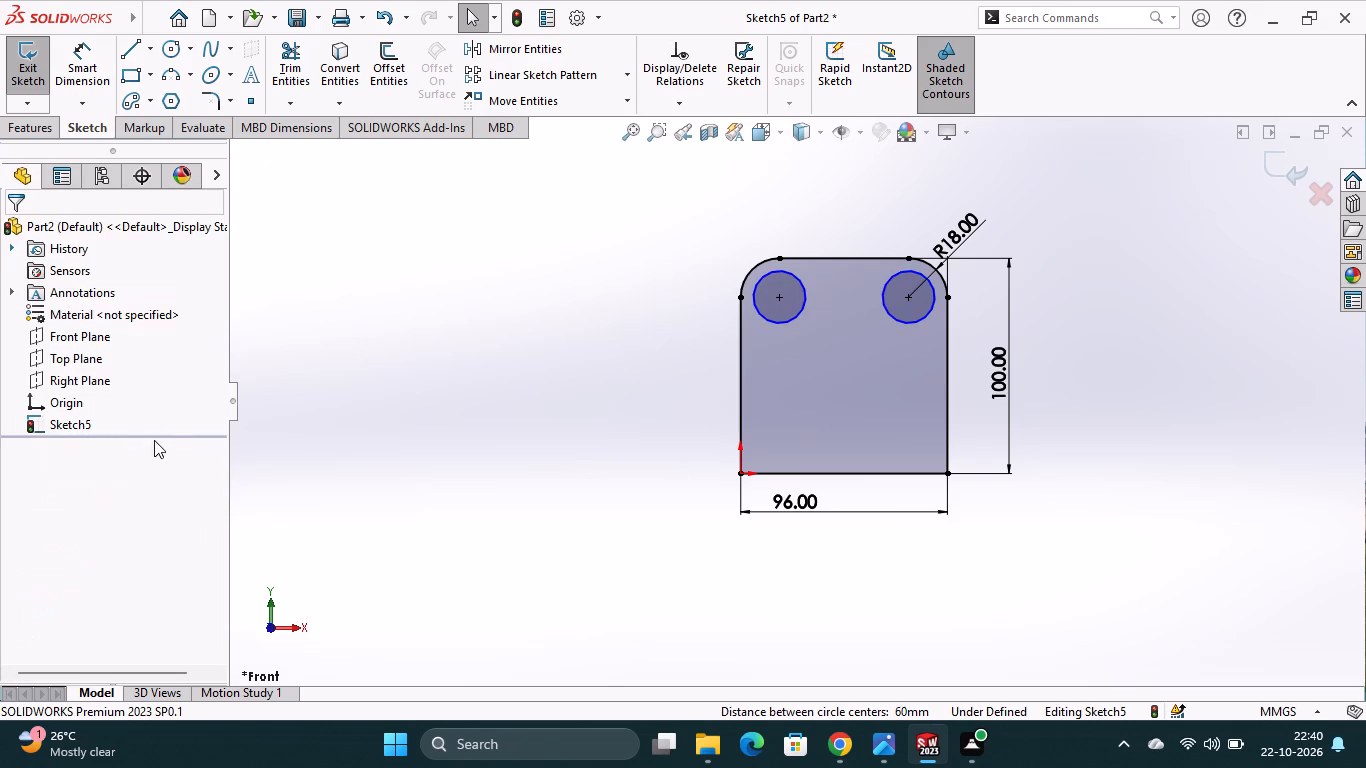
left_click(98, 61)
left_click(773, 318)
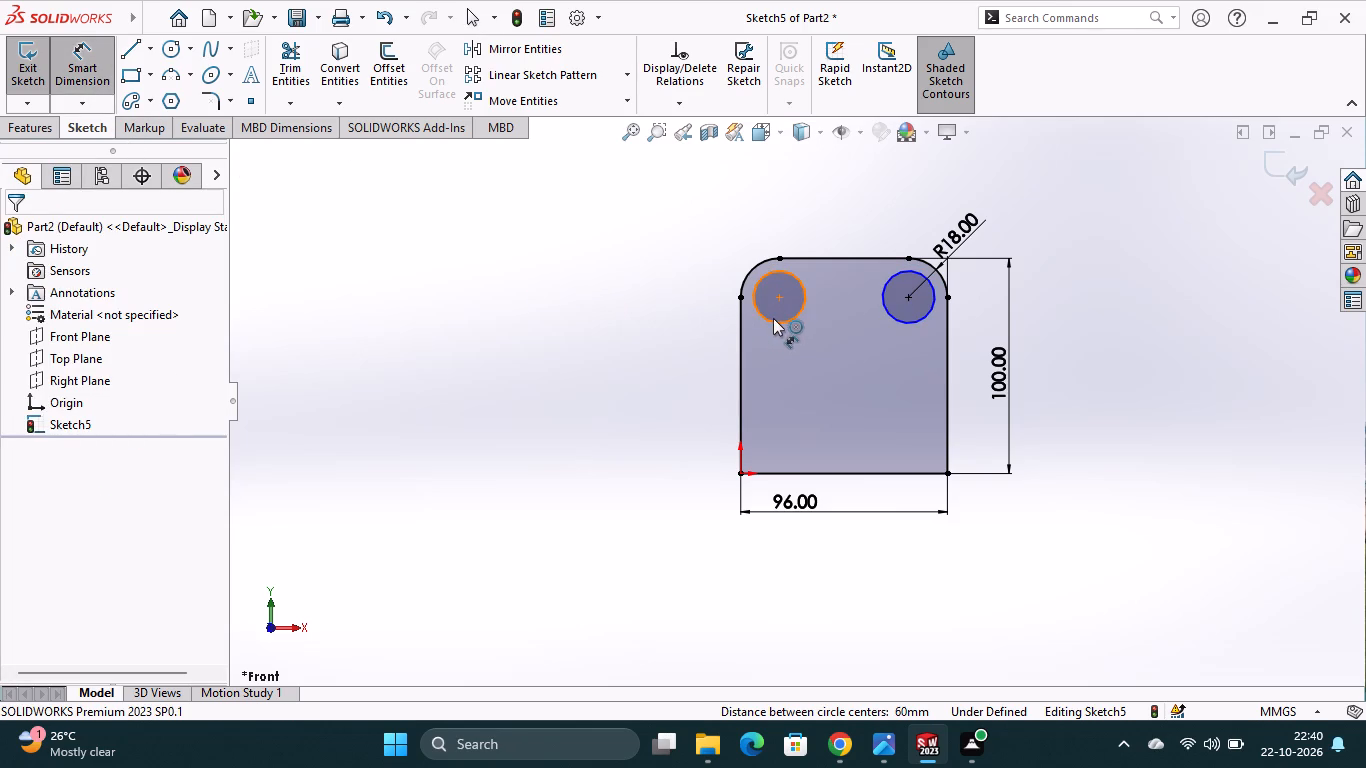
left_click(690, 304)
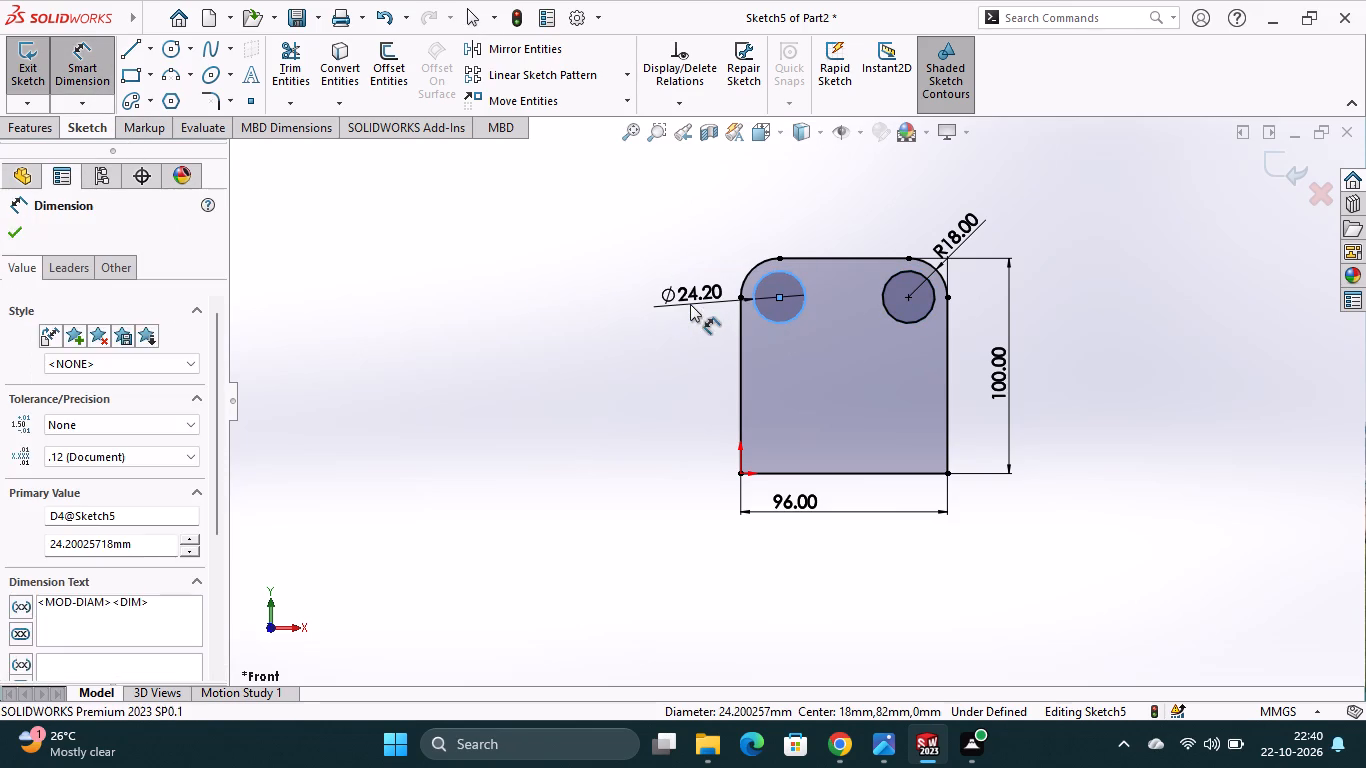
type("16")
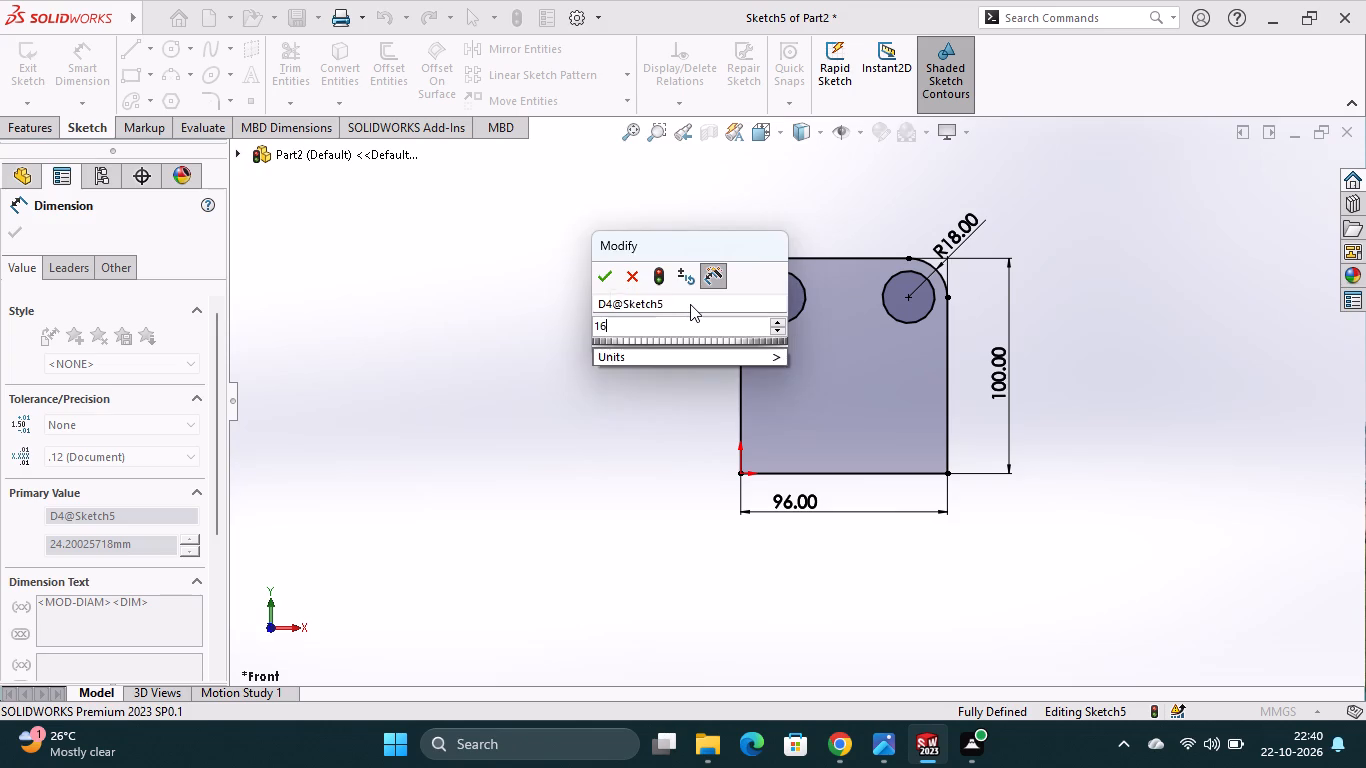
key("Return")
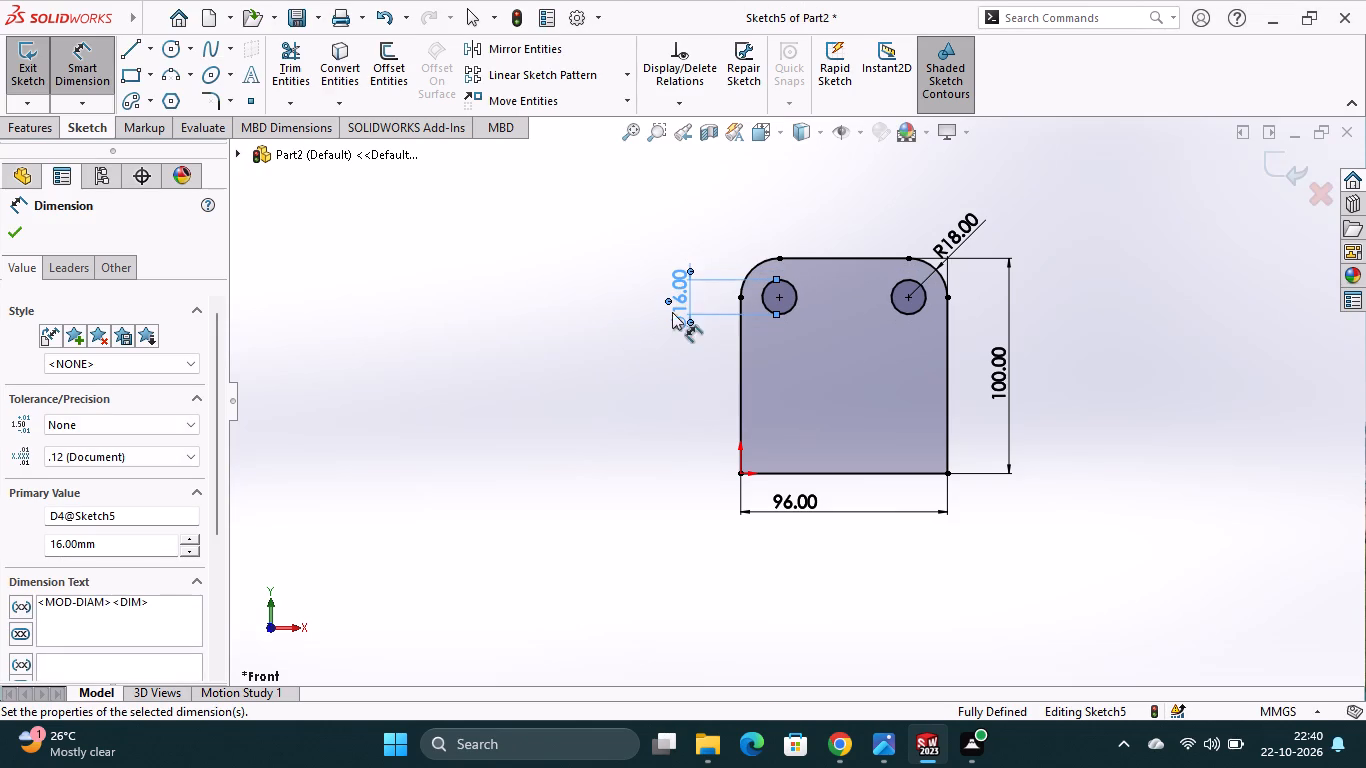
Extrude the upright profile as a blind boss 18 mm deep.
left_click(43, 132)
left_click(39, 105)
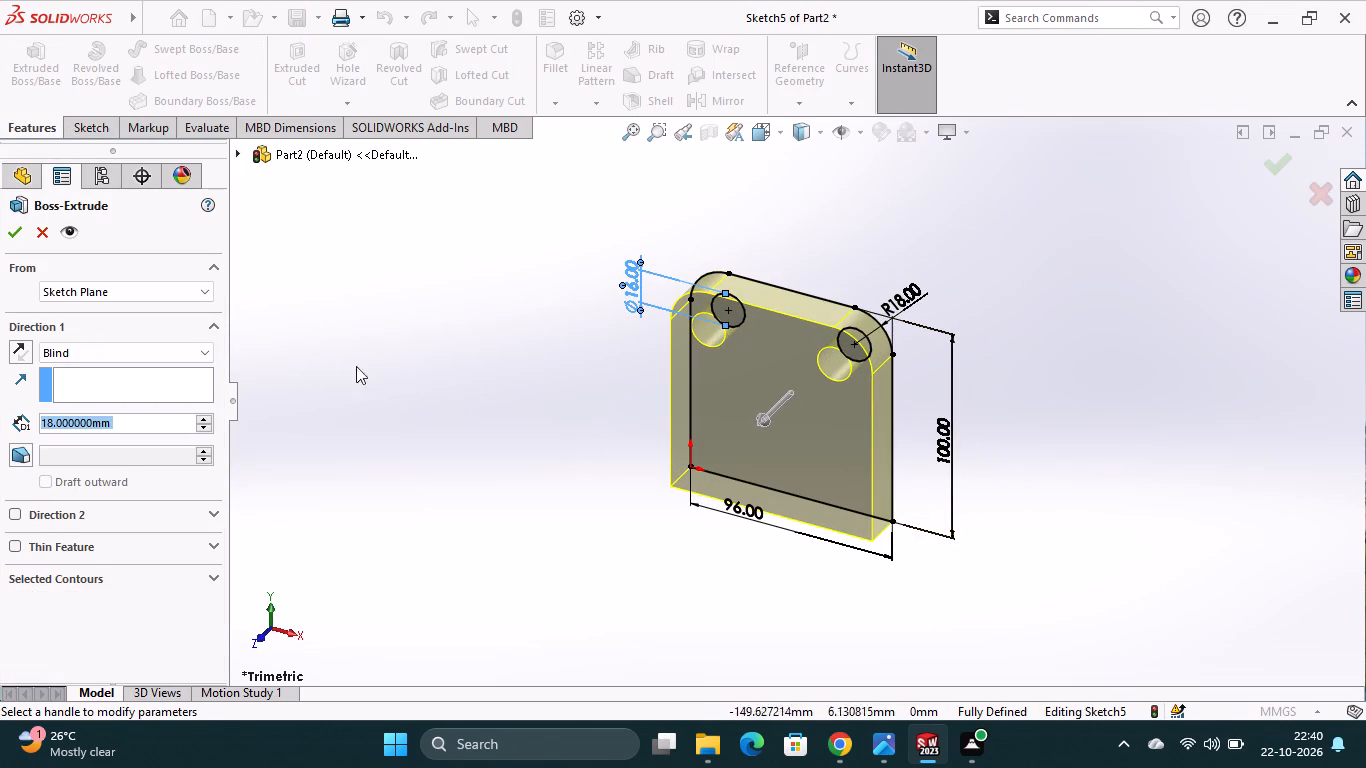
left_click(18, 230)
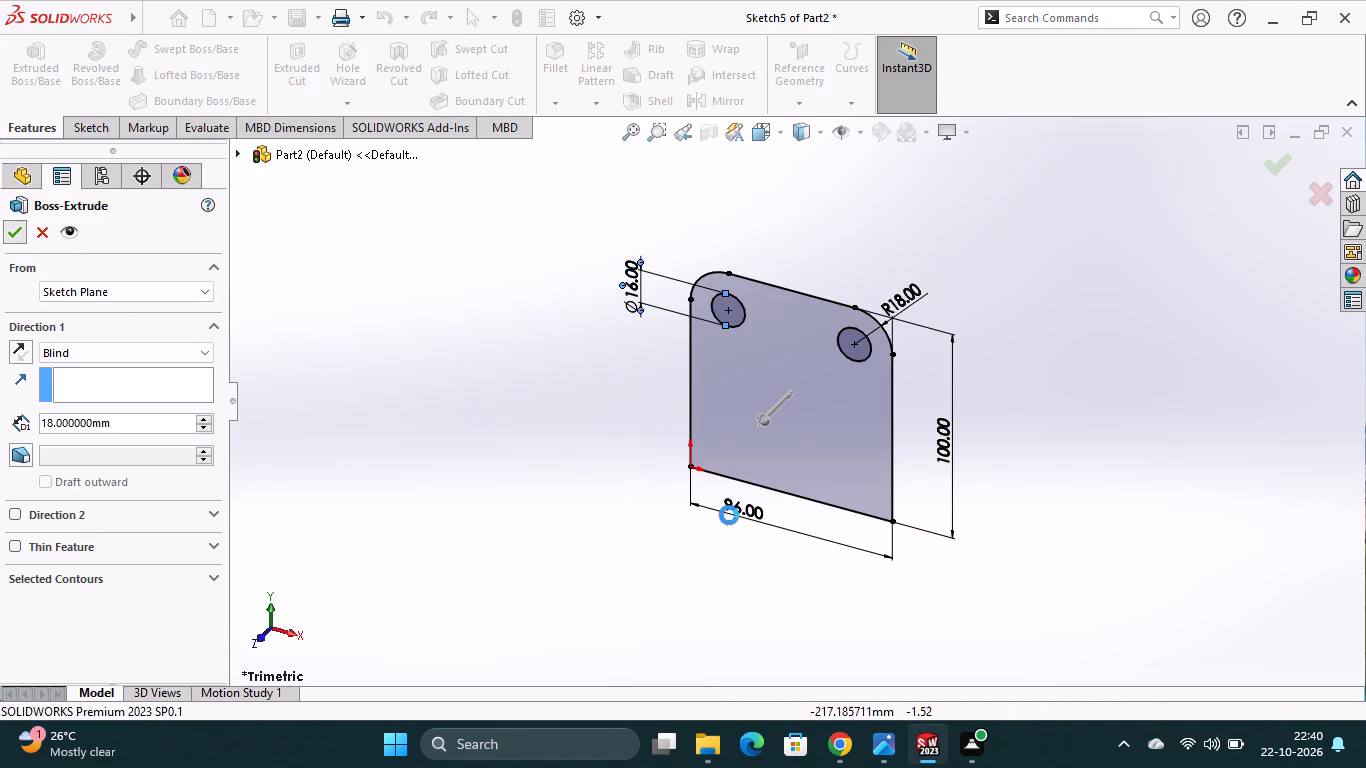
Start a sketch on the upright plate's narrow side face at its +X end.
left_click(878, 487)
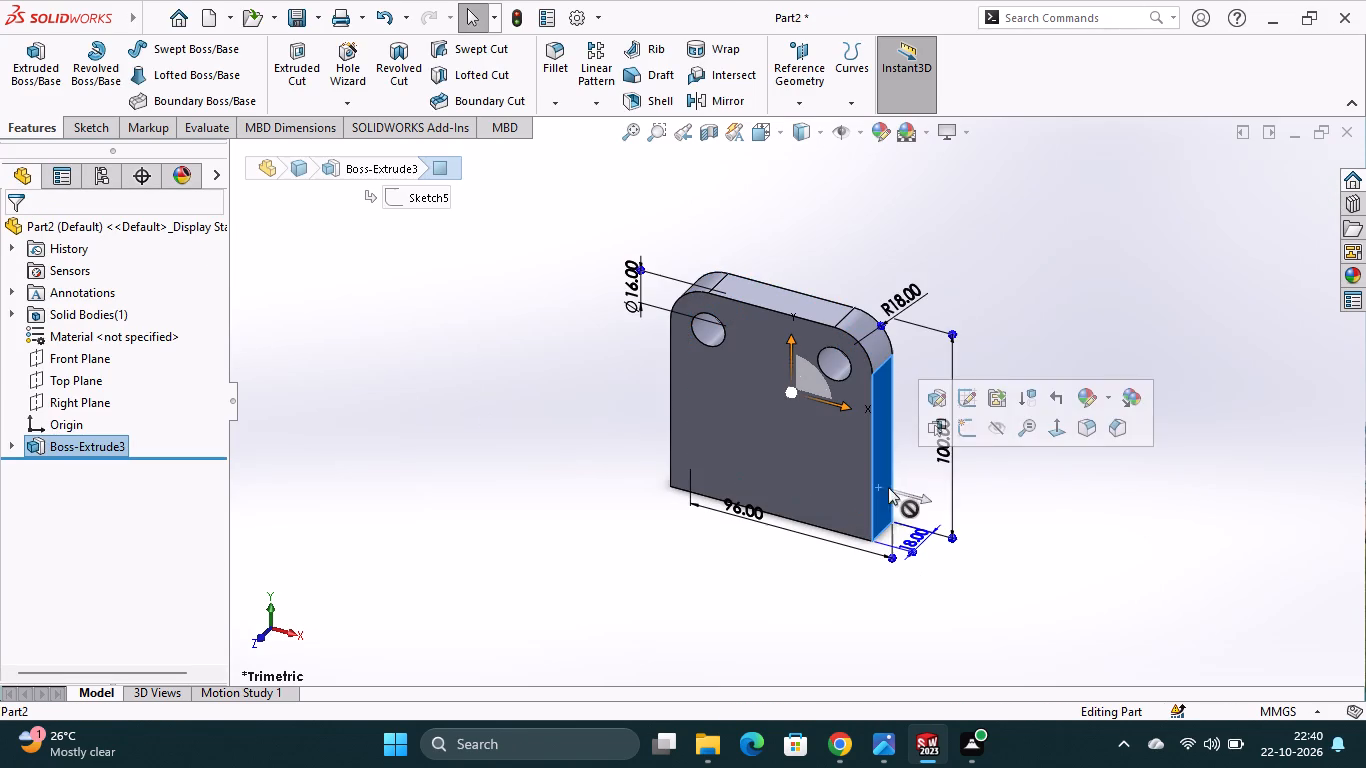
left_click(965, 433)
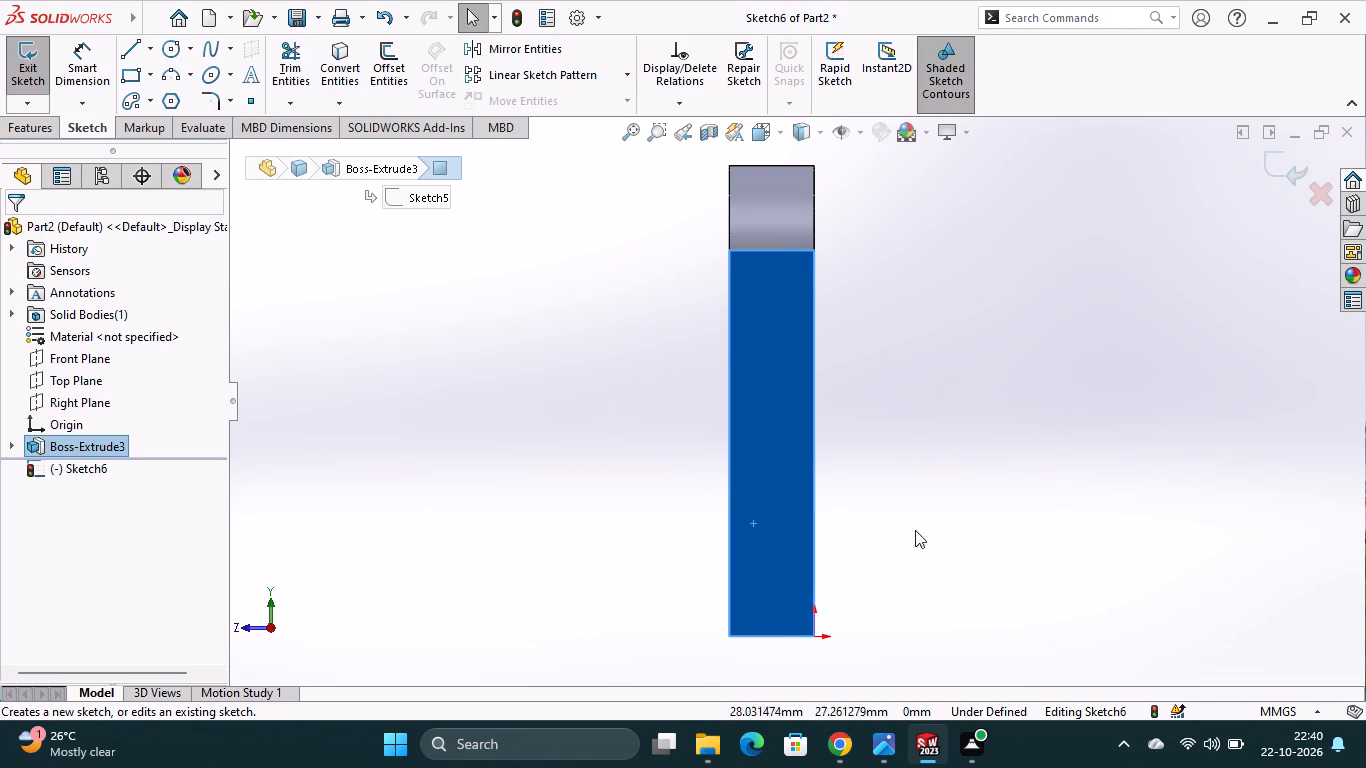
scroll(904, 548, "up", 3)
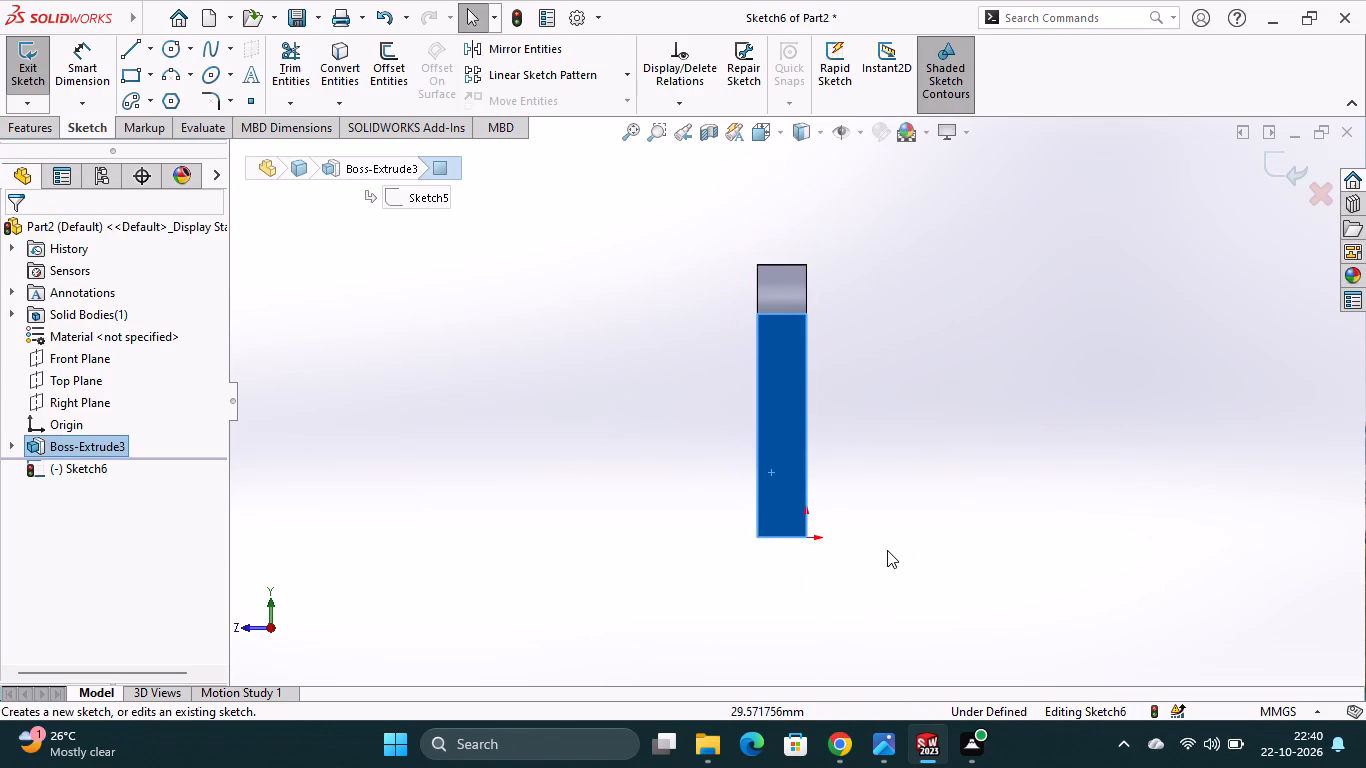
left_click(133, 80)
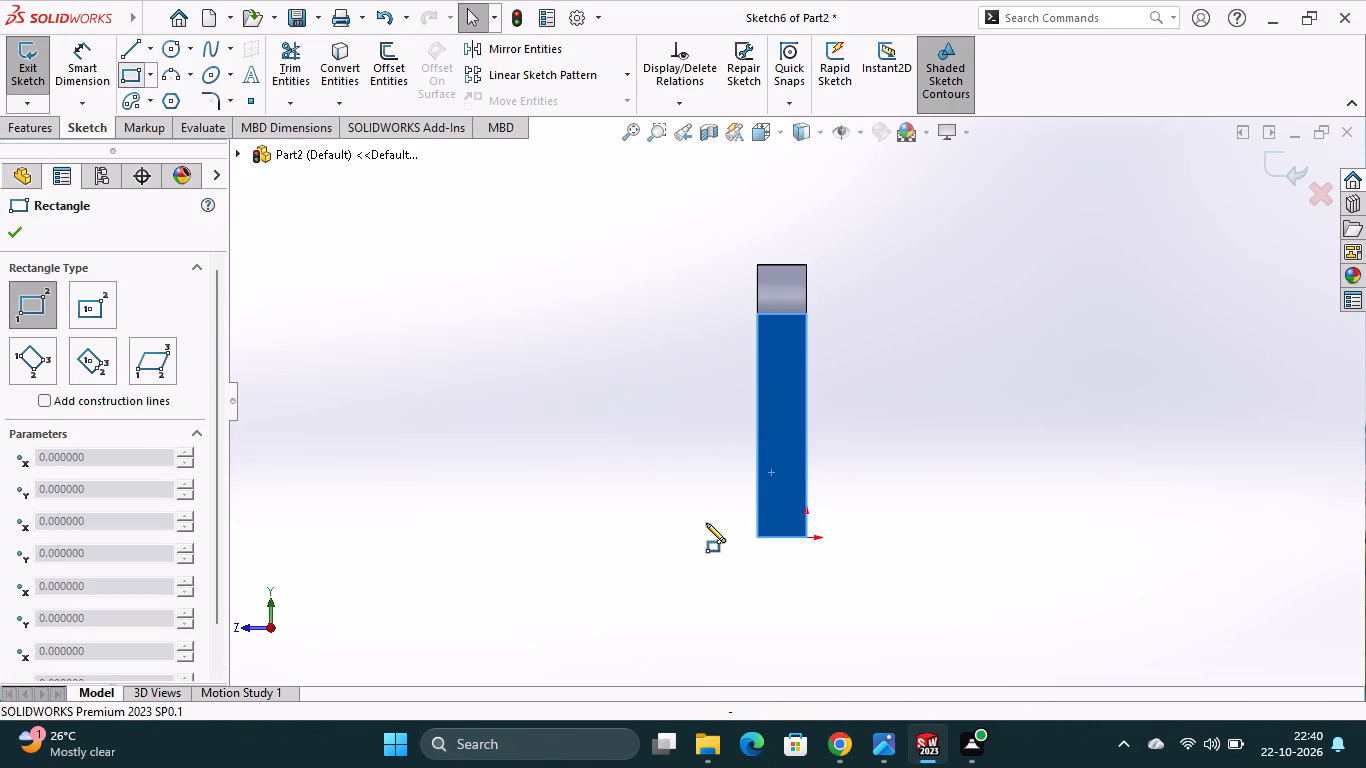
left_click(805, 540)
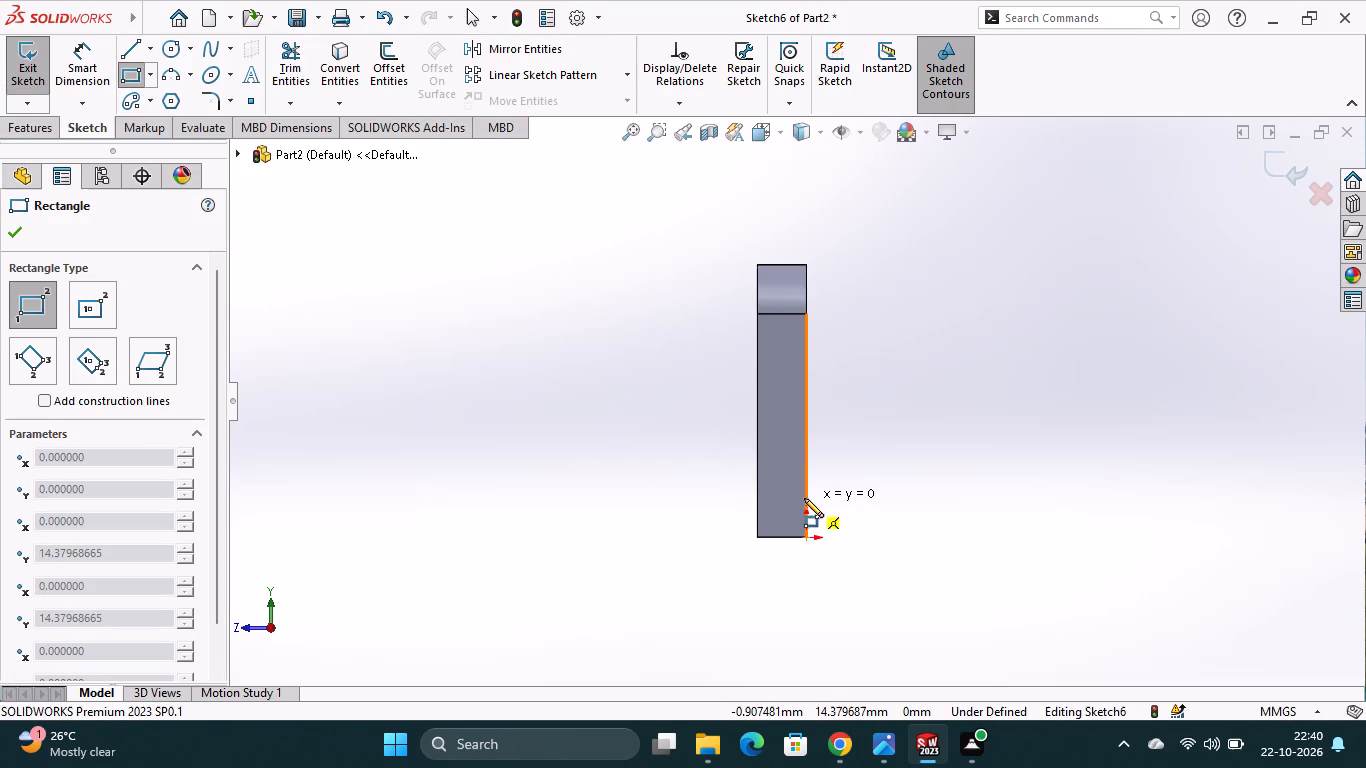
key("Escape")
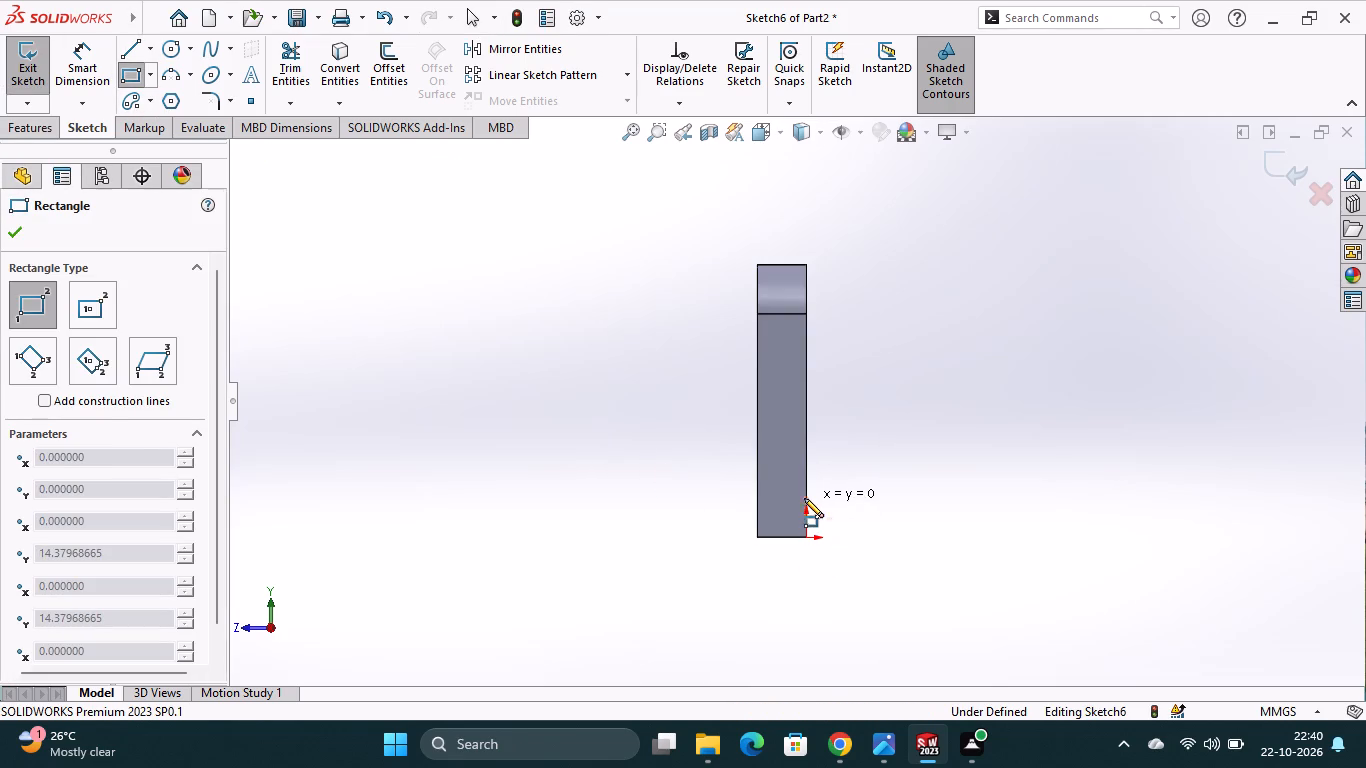
Draw a corner rectangle outward from the plate's lower front corner, about 161 mm long and 15 mm high.
left_click(126, 79)
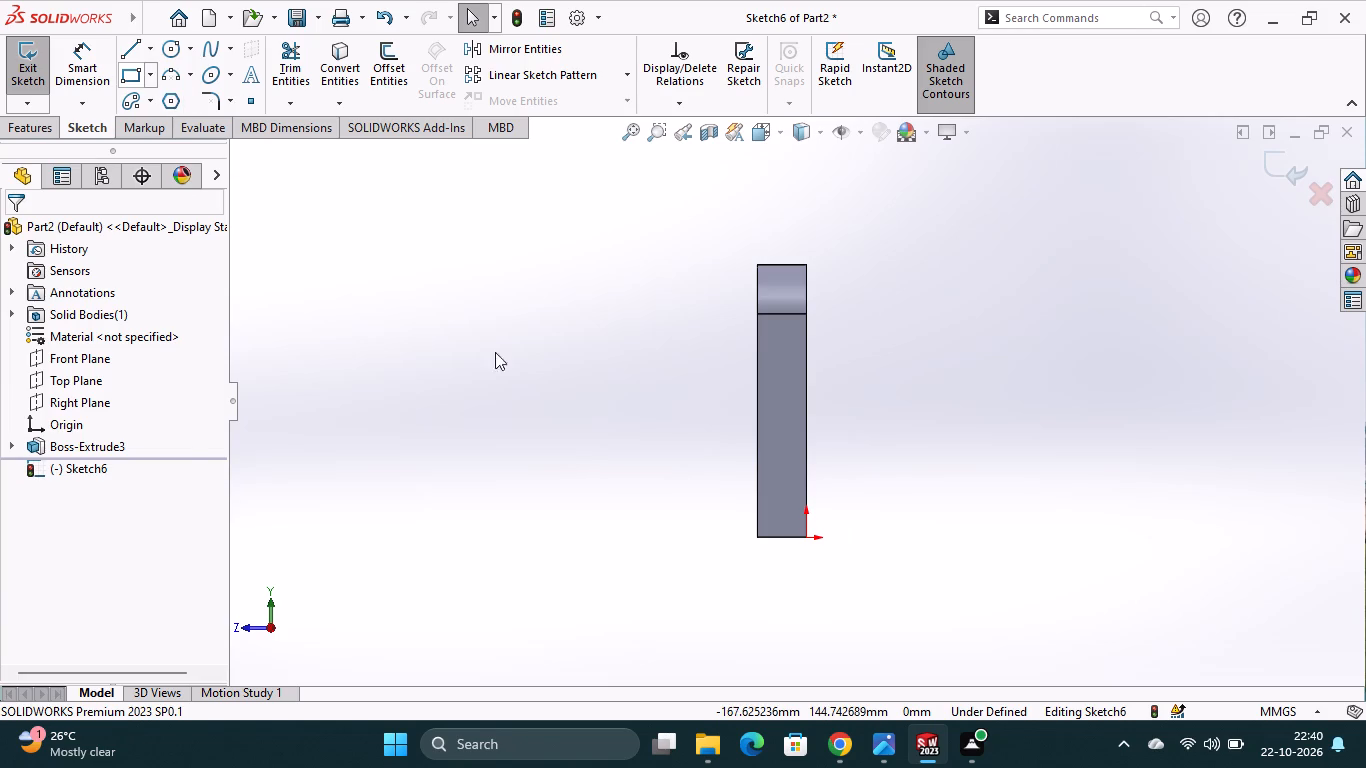
left_click(757, 535)
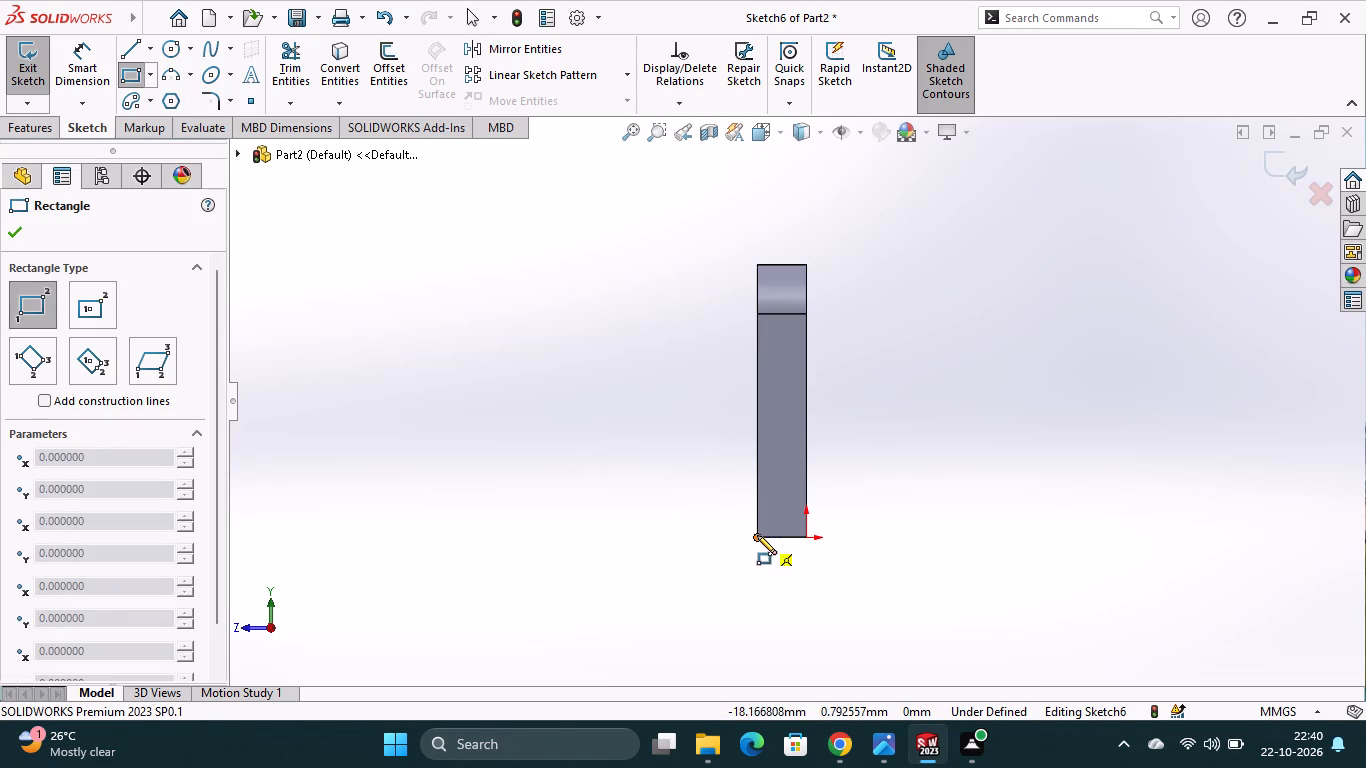
left_click(755, 481)
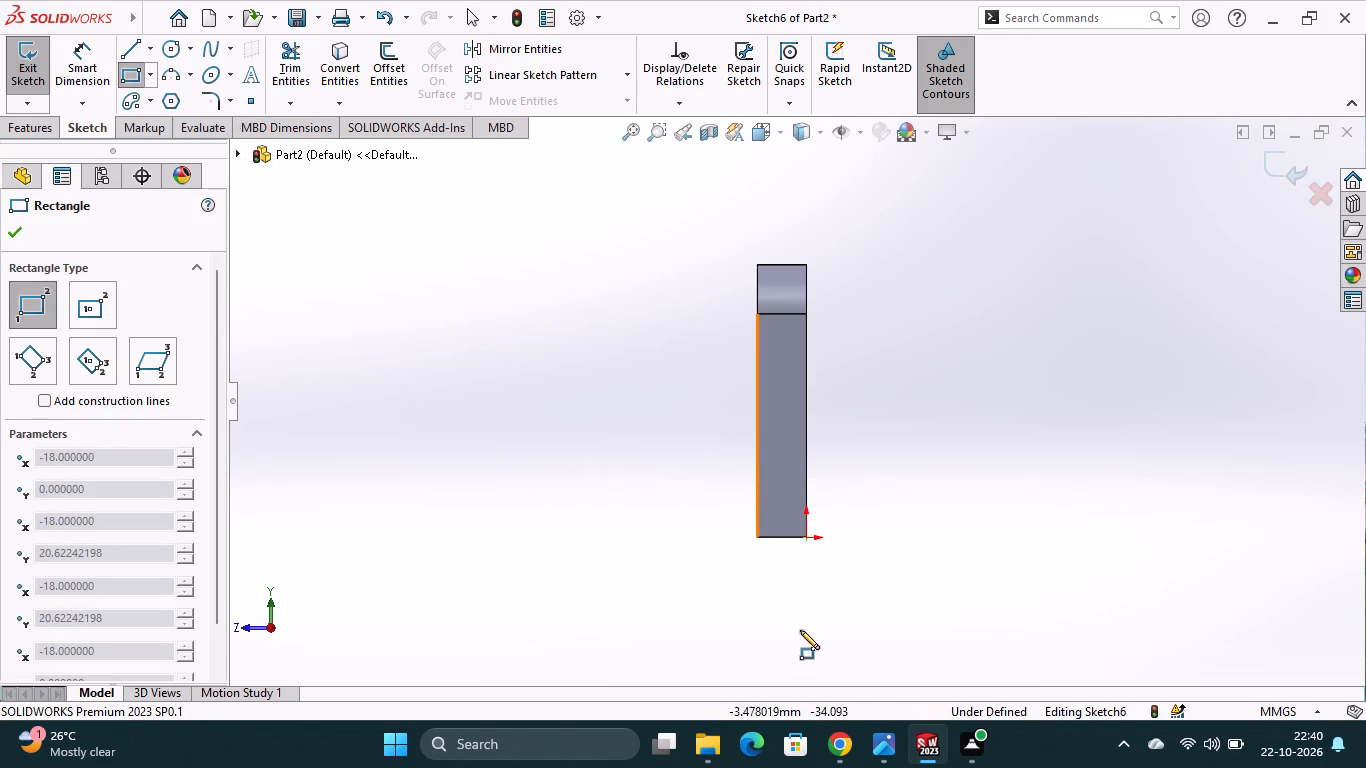
left_click(757, 540)
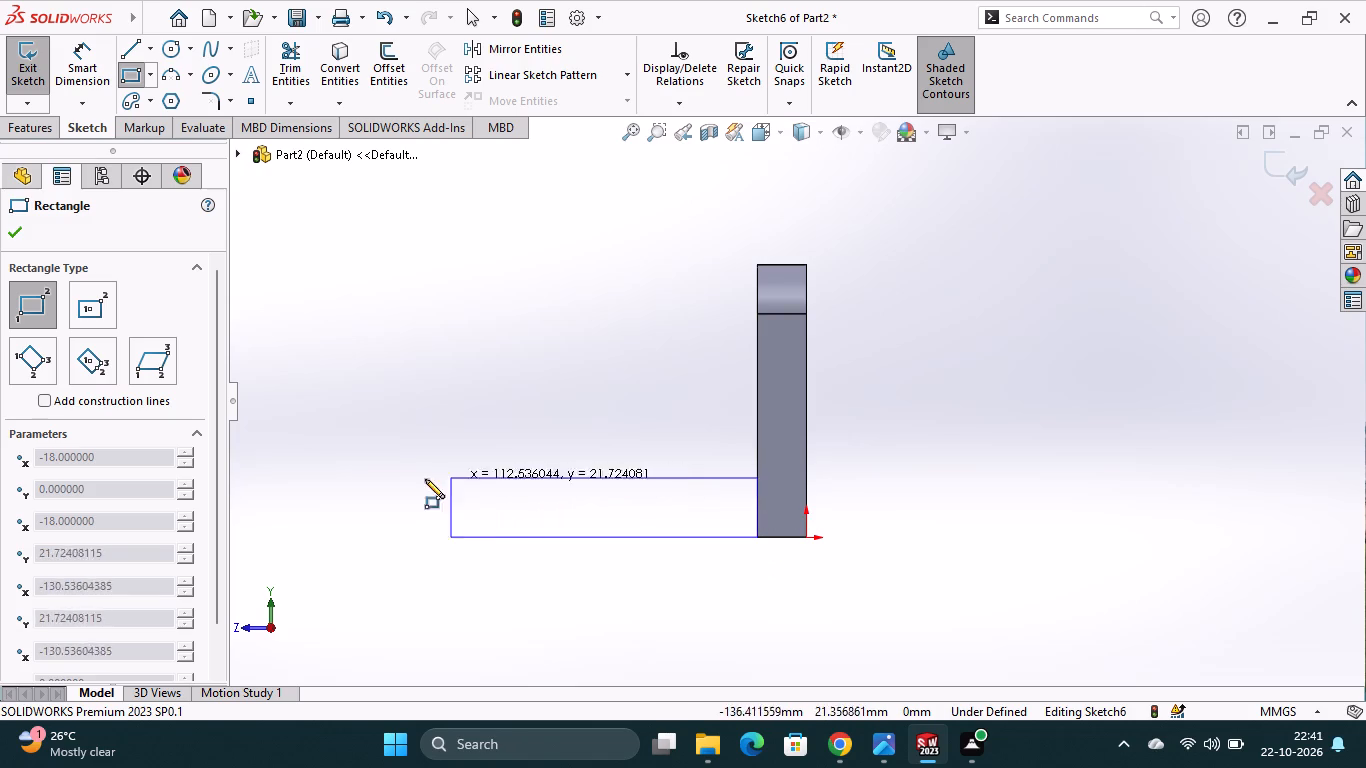
left_click(319, 497)
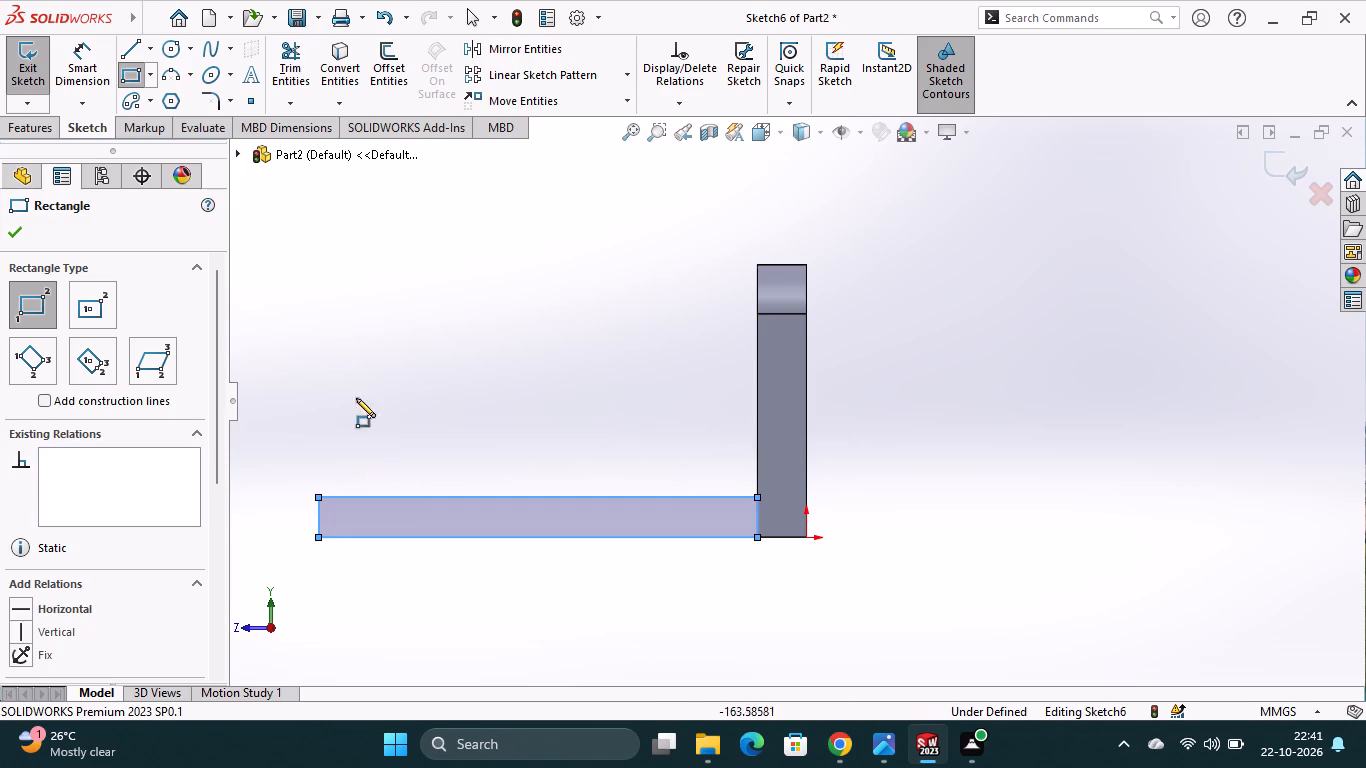
Dimension the base rectangle to 140 mm long and 18 mm high.
left_click(99, 62)
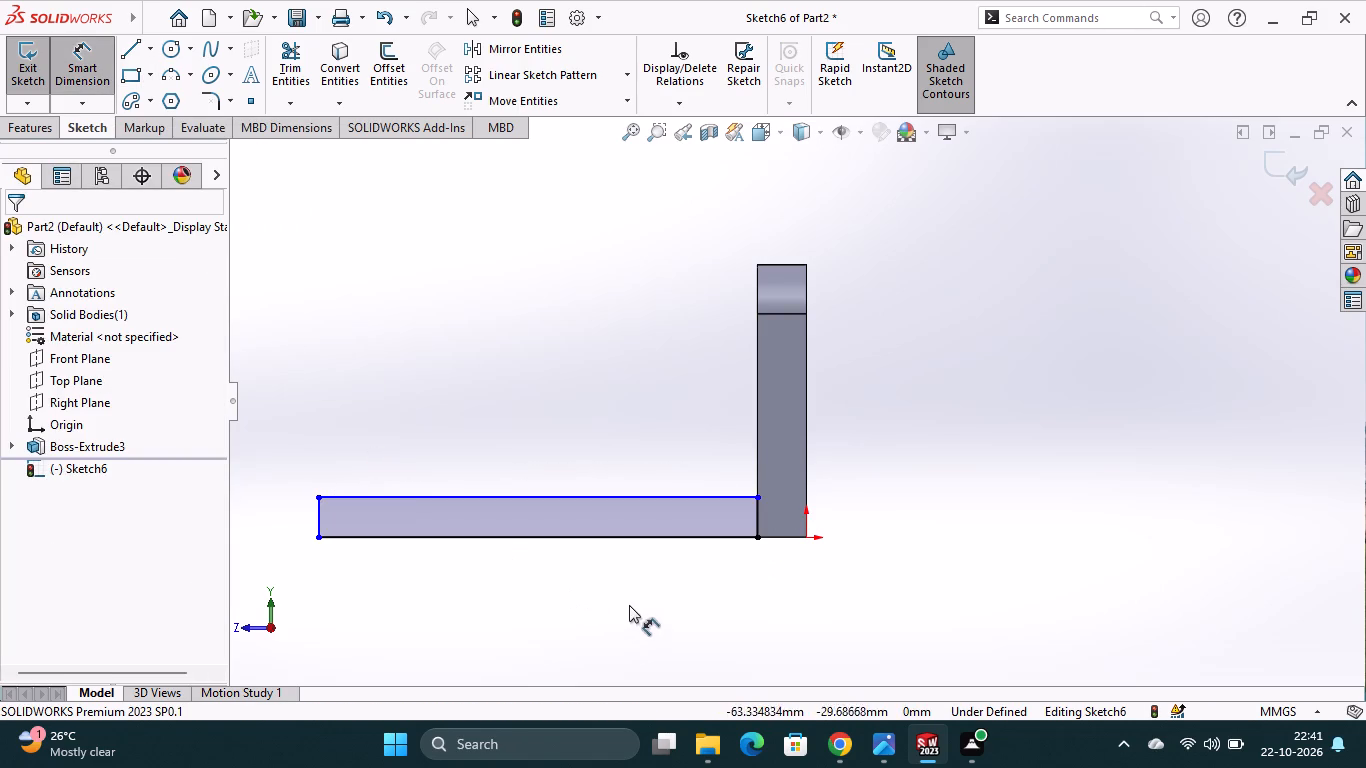
left_click(618, 538)
left_click(606, 589)
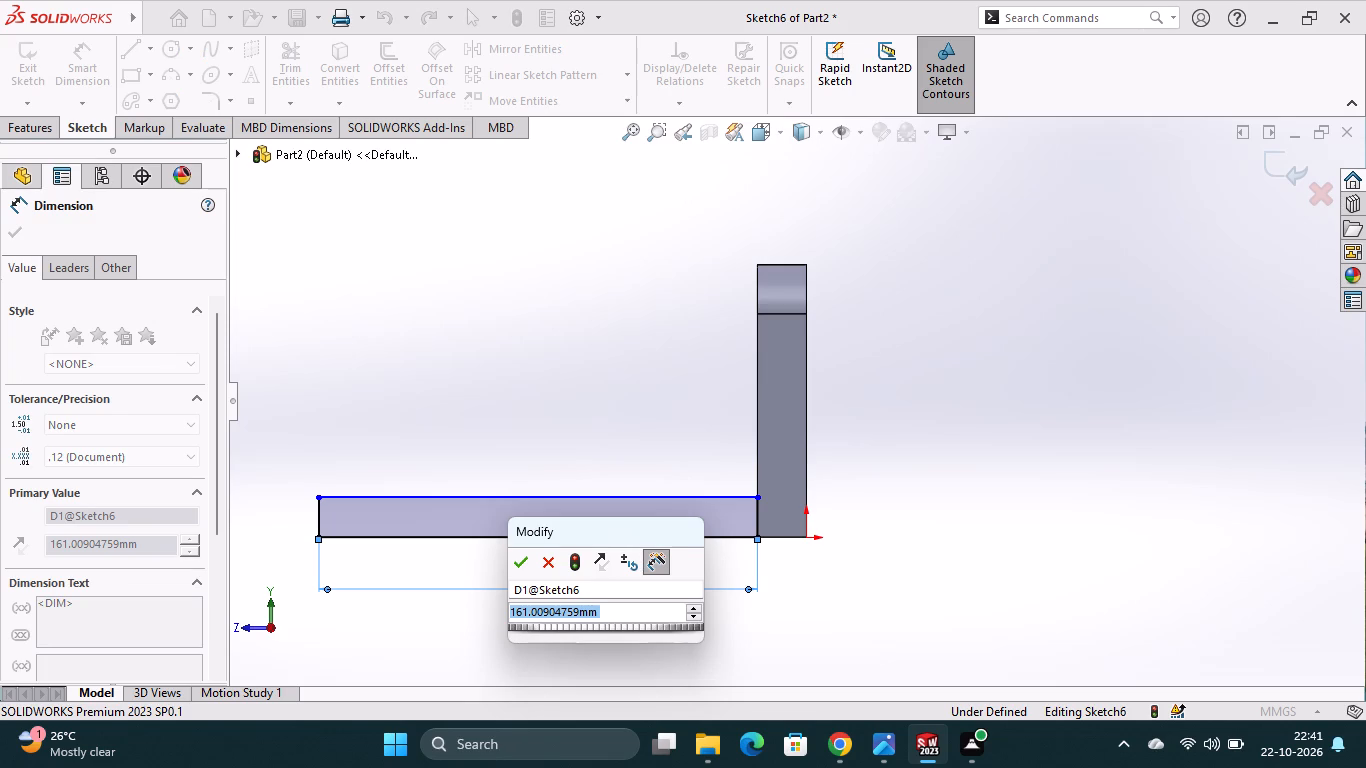
type("140")
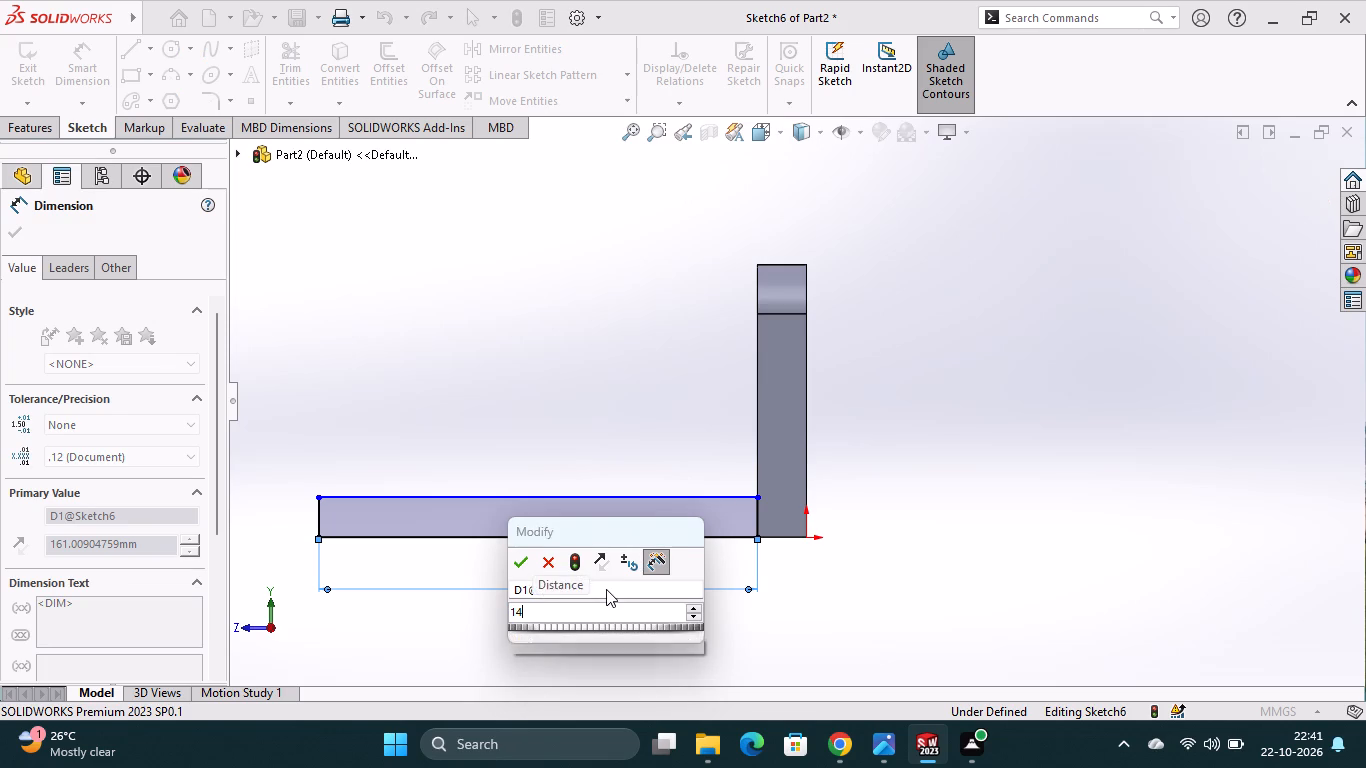
key("Return")
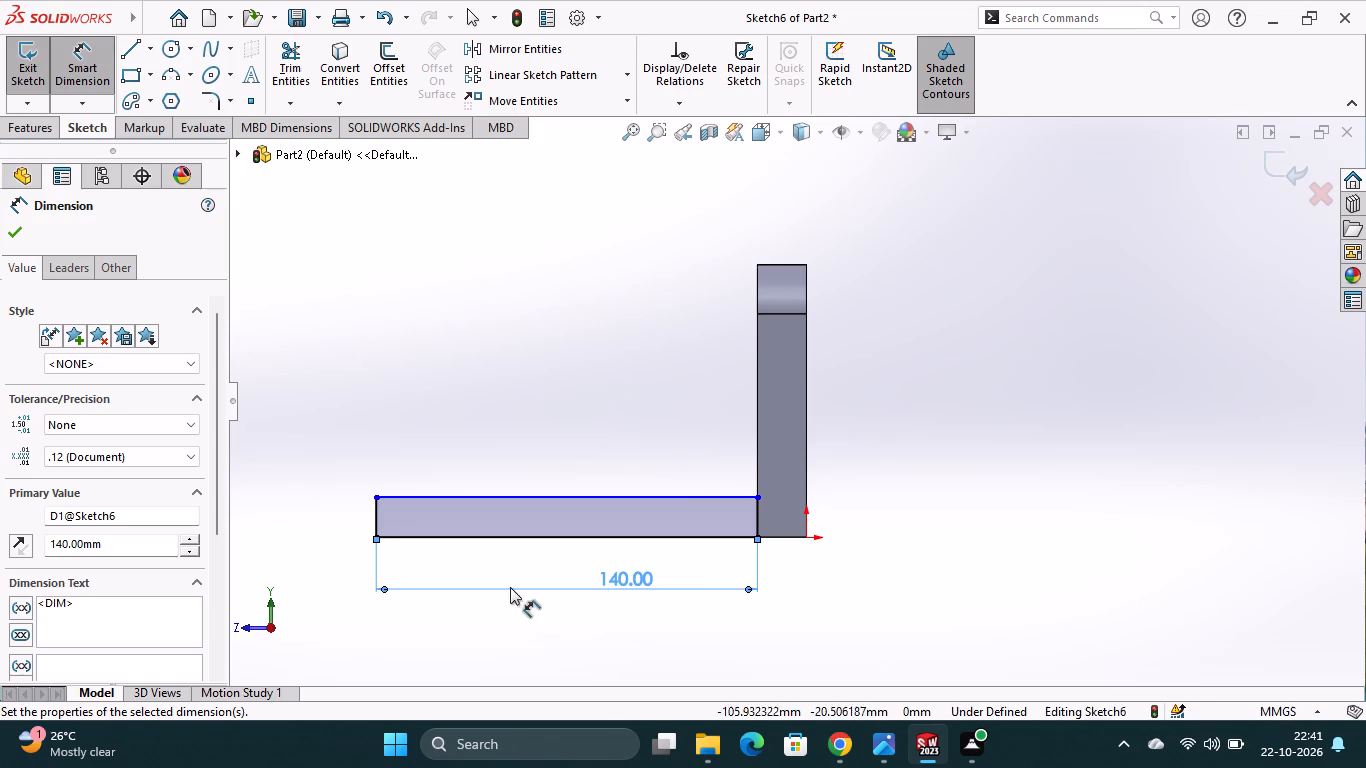
left_click(373, 515)
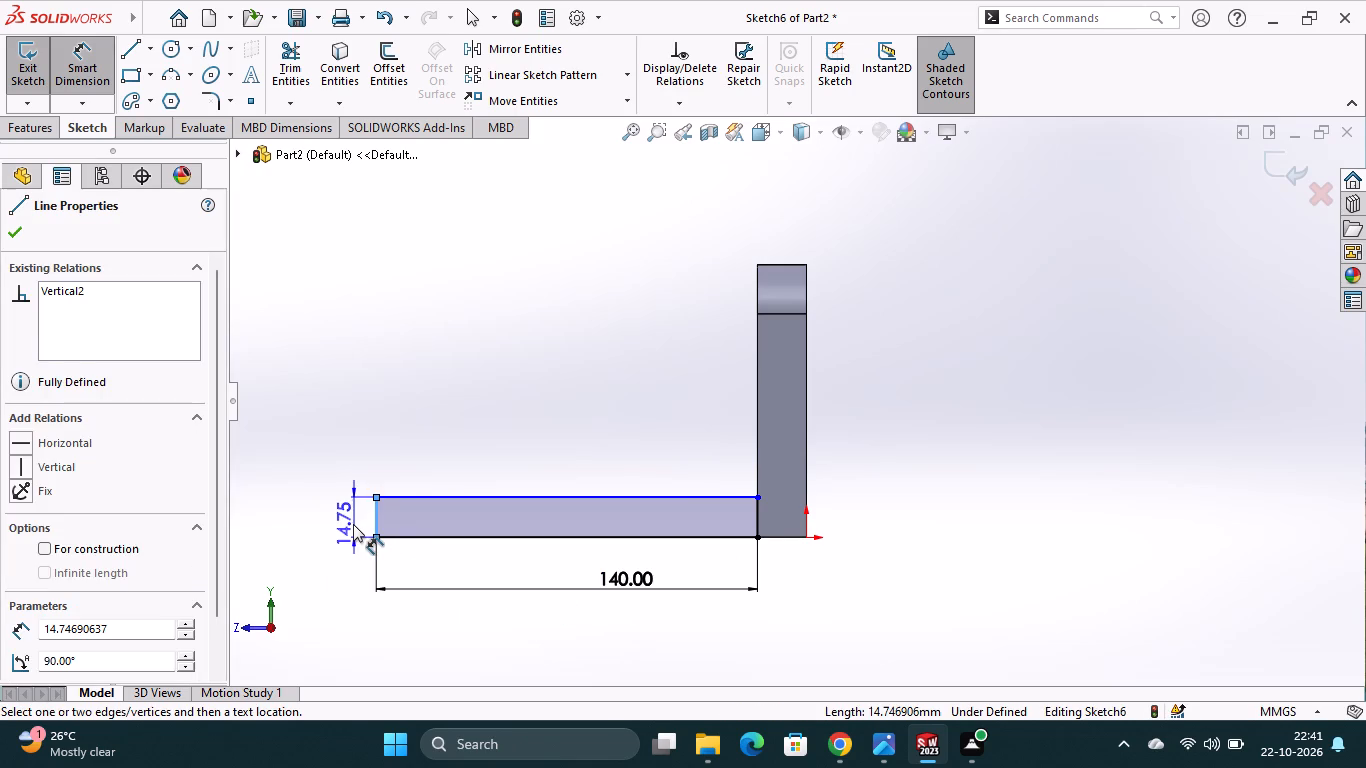
left_click(353, 524)
type("18")
key("Return")
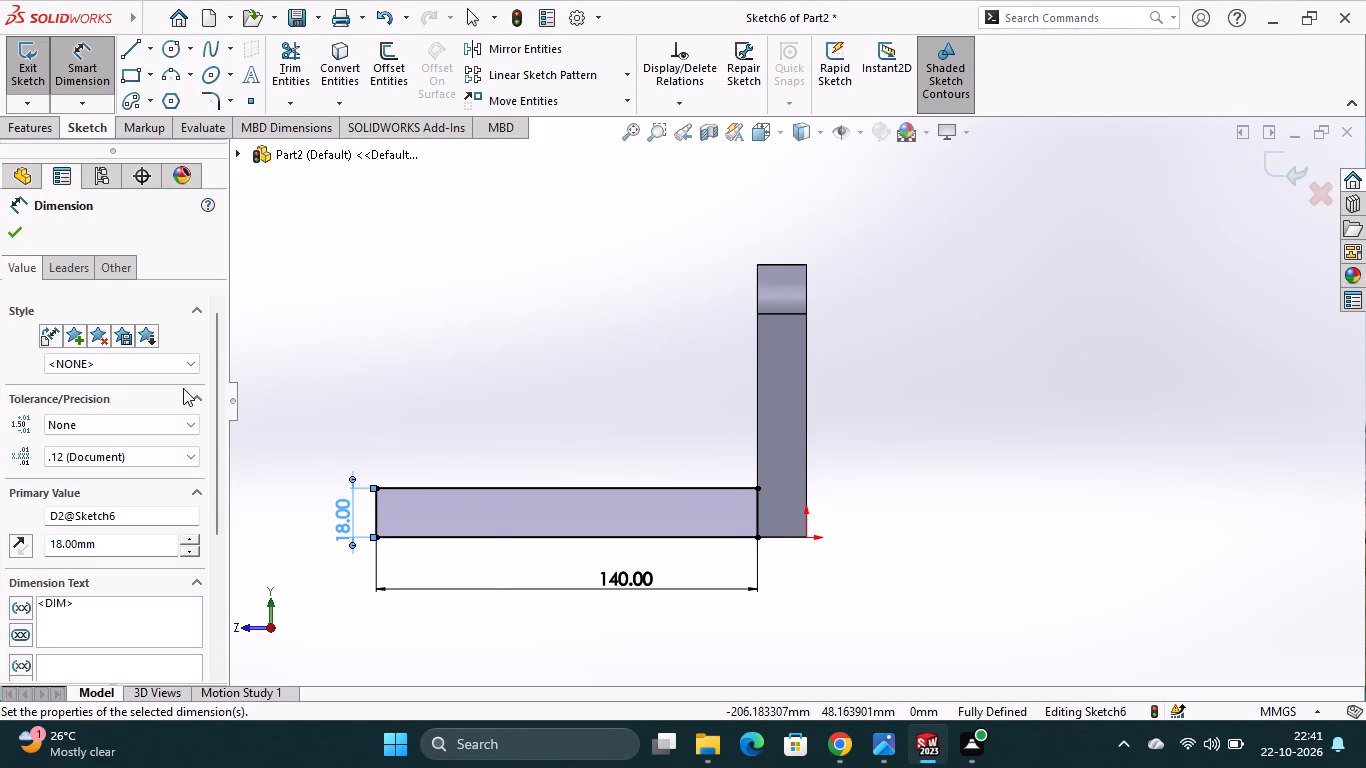
left_click(18, 234)
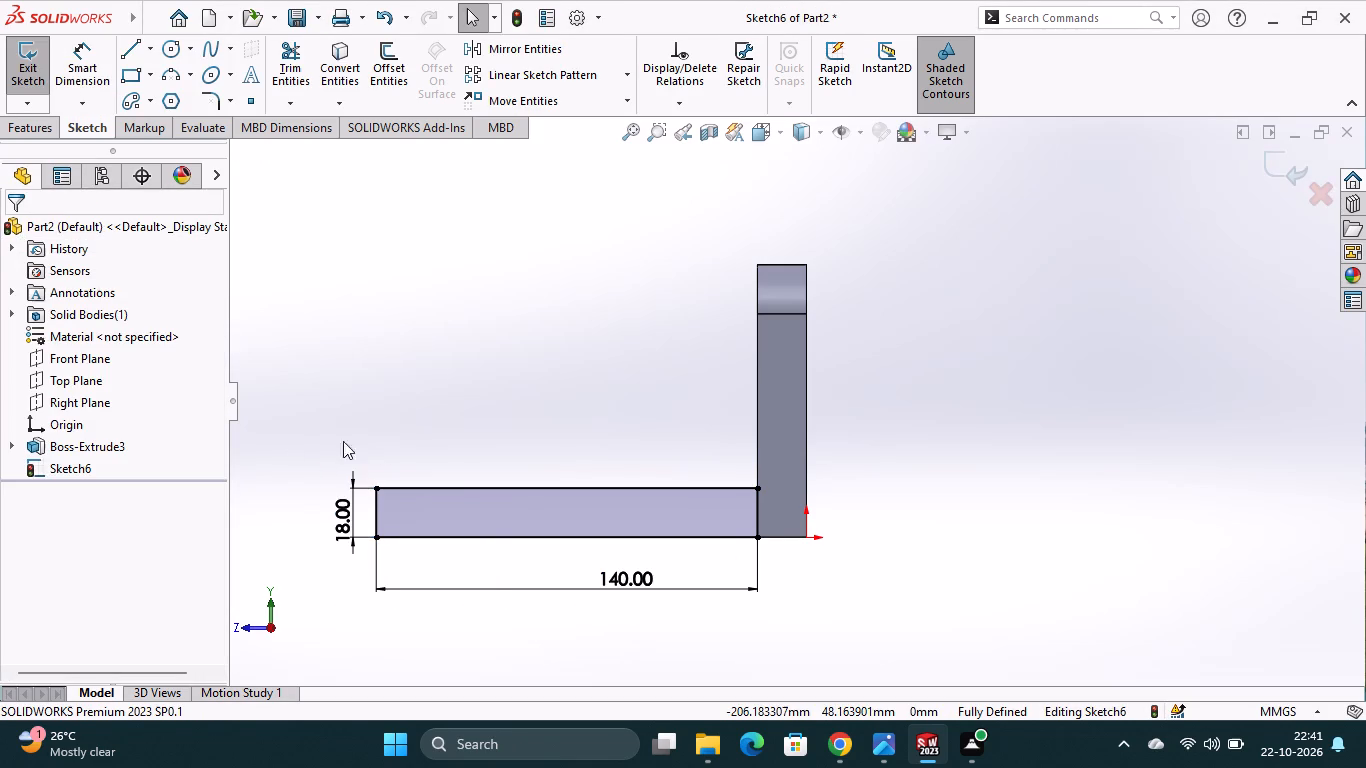
Extrude the base profile as a 70 mm blind boss starting from a 13 mm offset, with offset and extrusion both reversed toward -X.
left_click(34, 135)
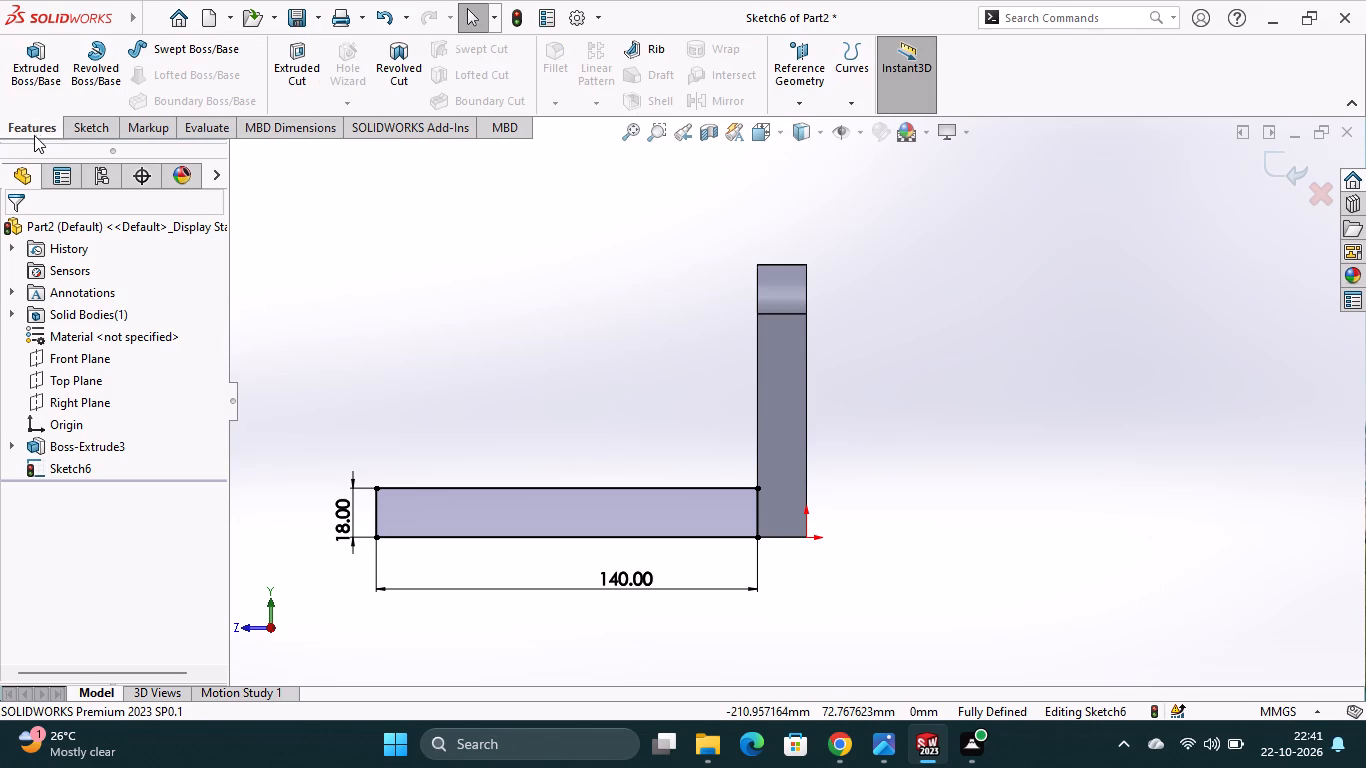
left_click(54, 89)
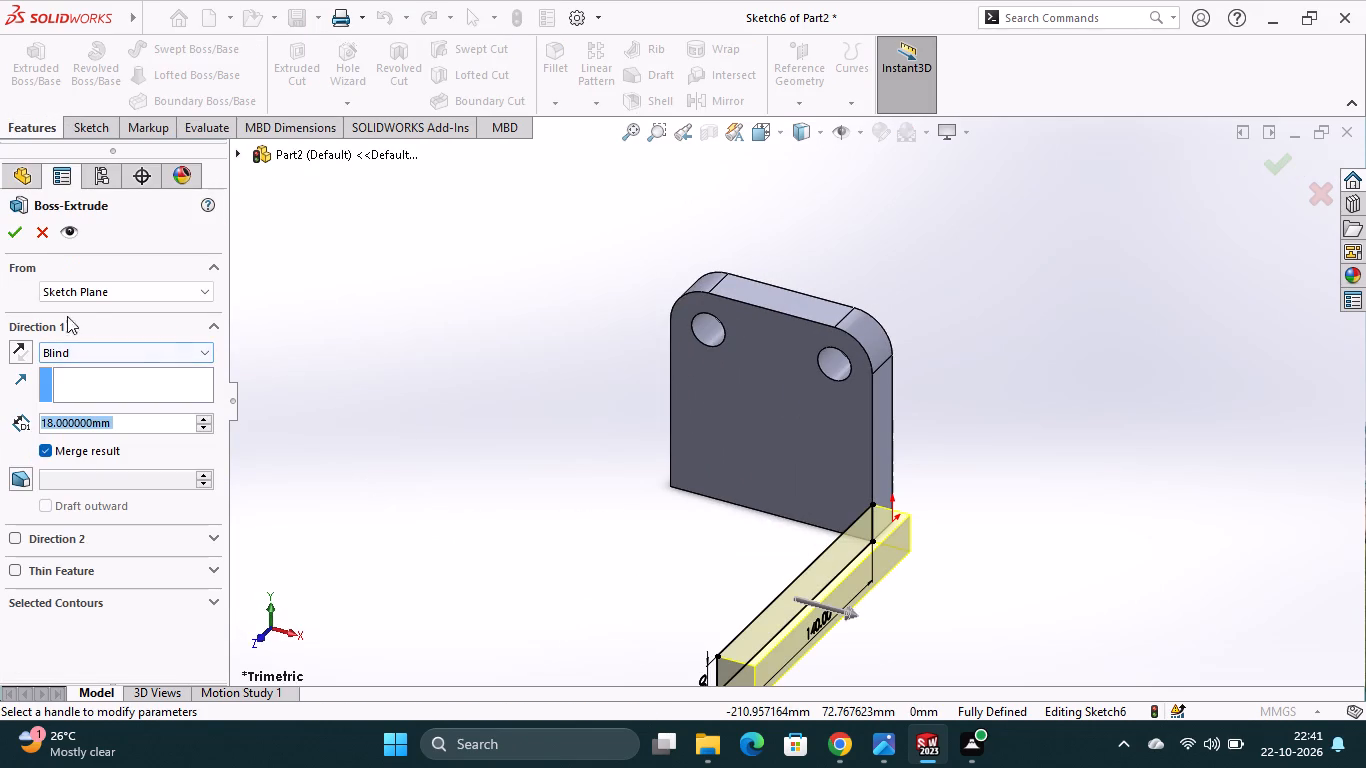
left_click(85, 349)
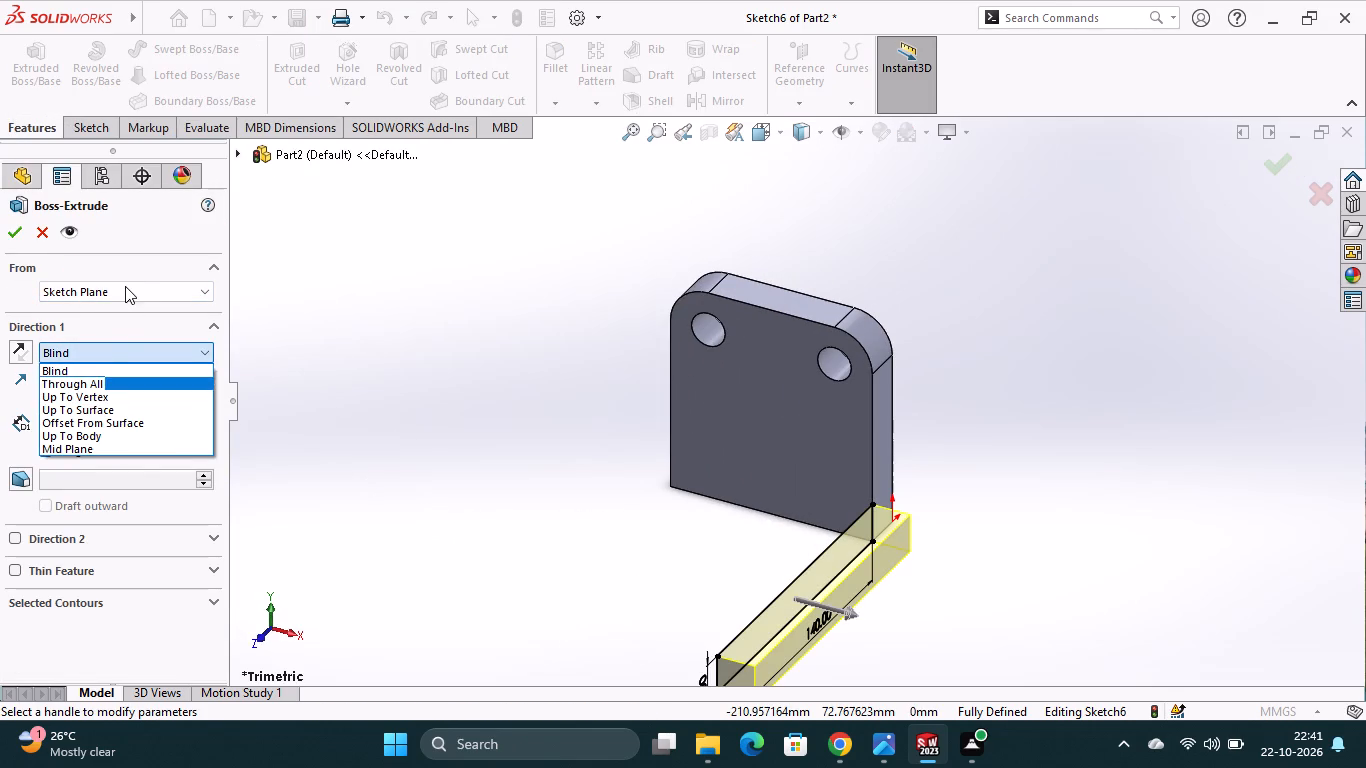
left_click(125, 286)
left_click(134, 293)
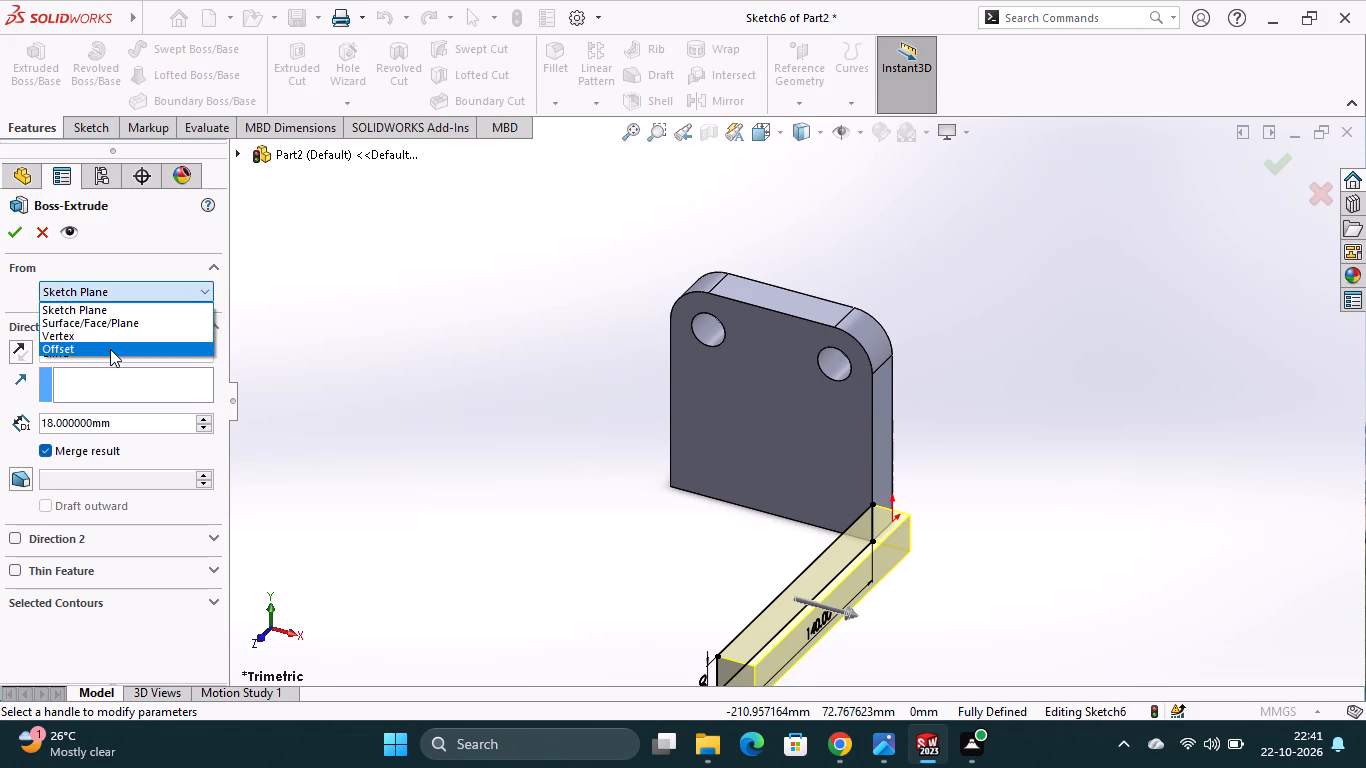
left_click(110, 349)
left_click_drag(117, 317, 41, 317)
type("13")
key("Return")
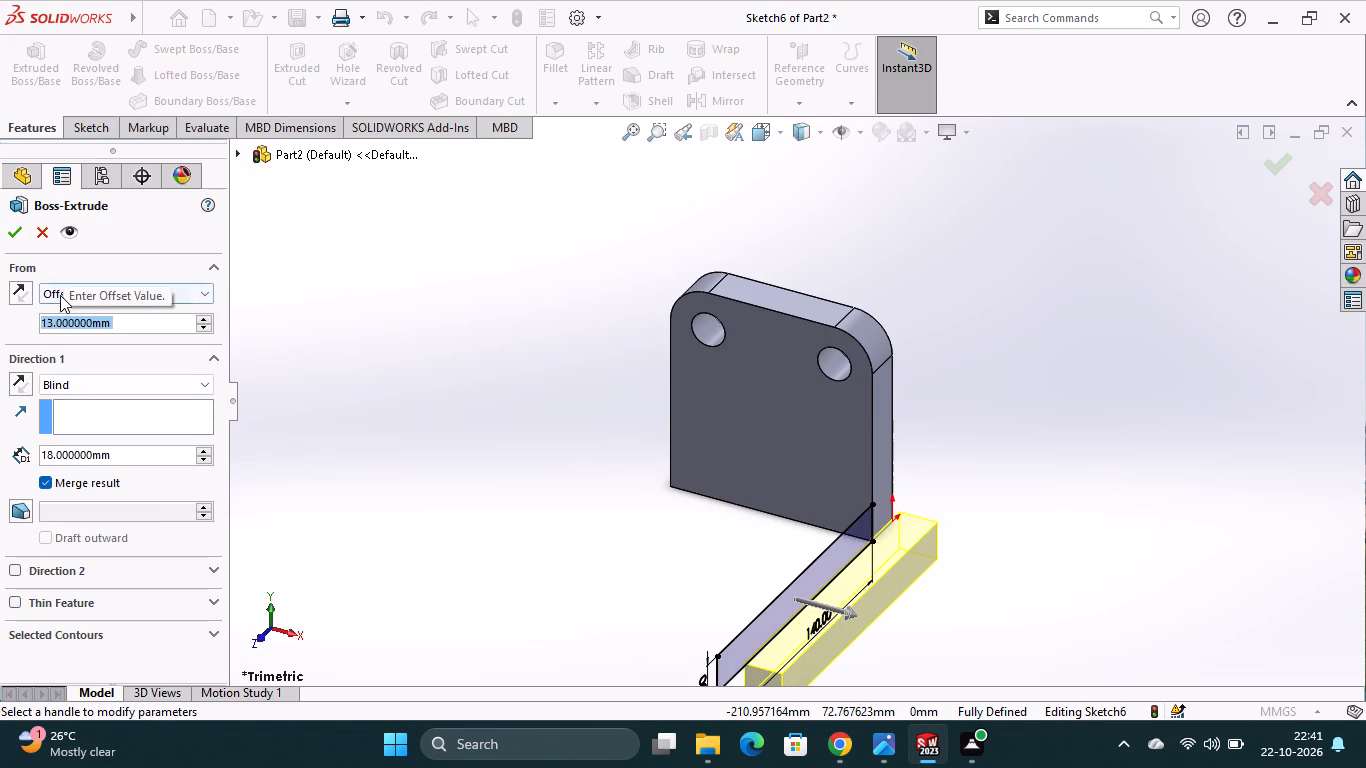
left_click_drag(116, 452, 55, 454)
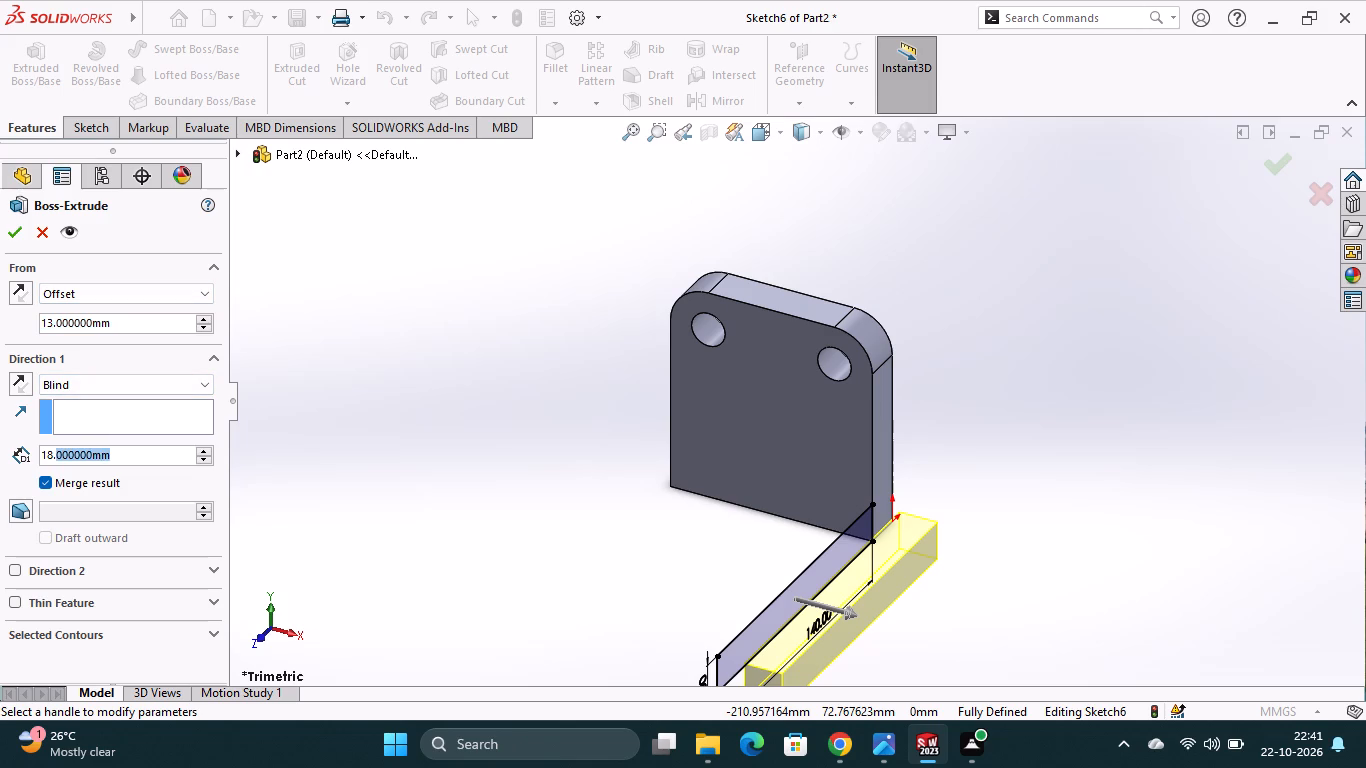
left_click_drag(55, 454, 35, 453)
type("70")
key("Return")
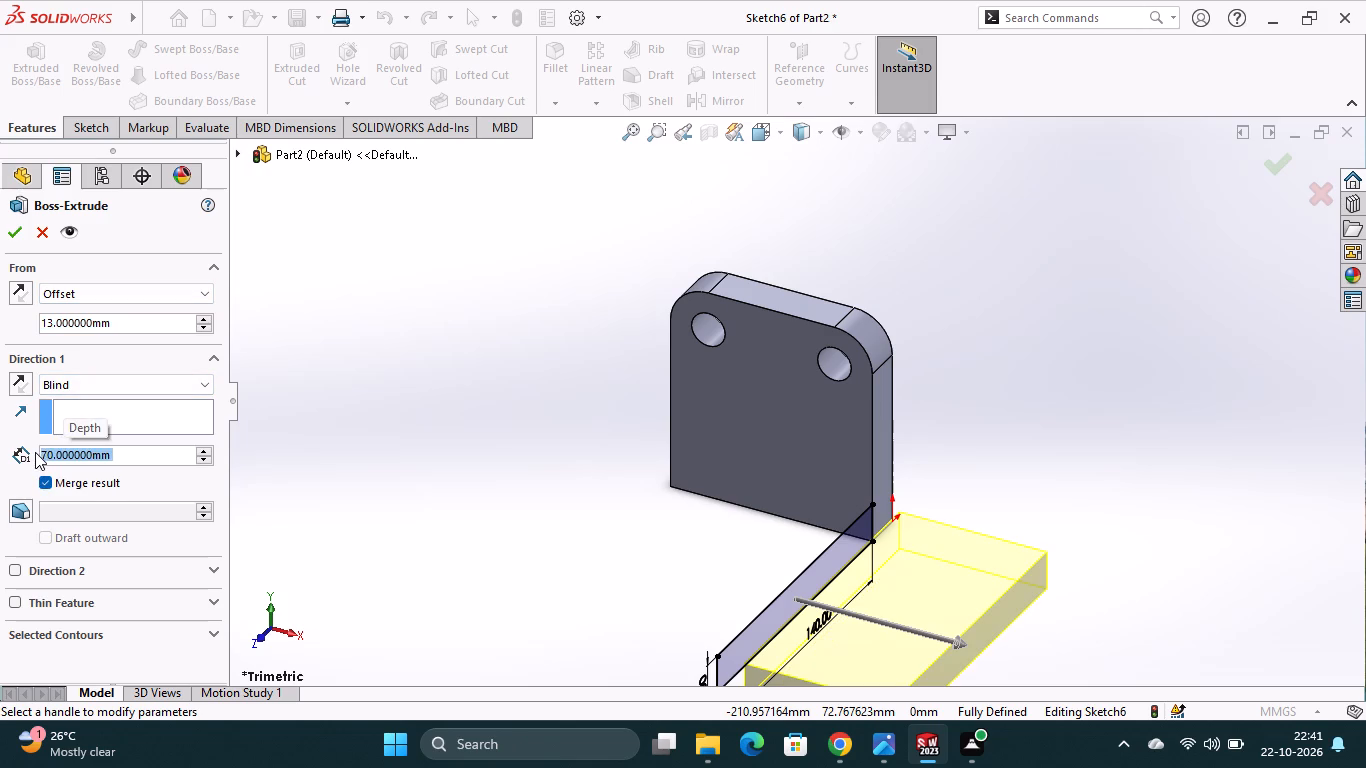
left_click(10, 293)
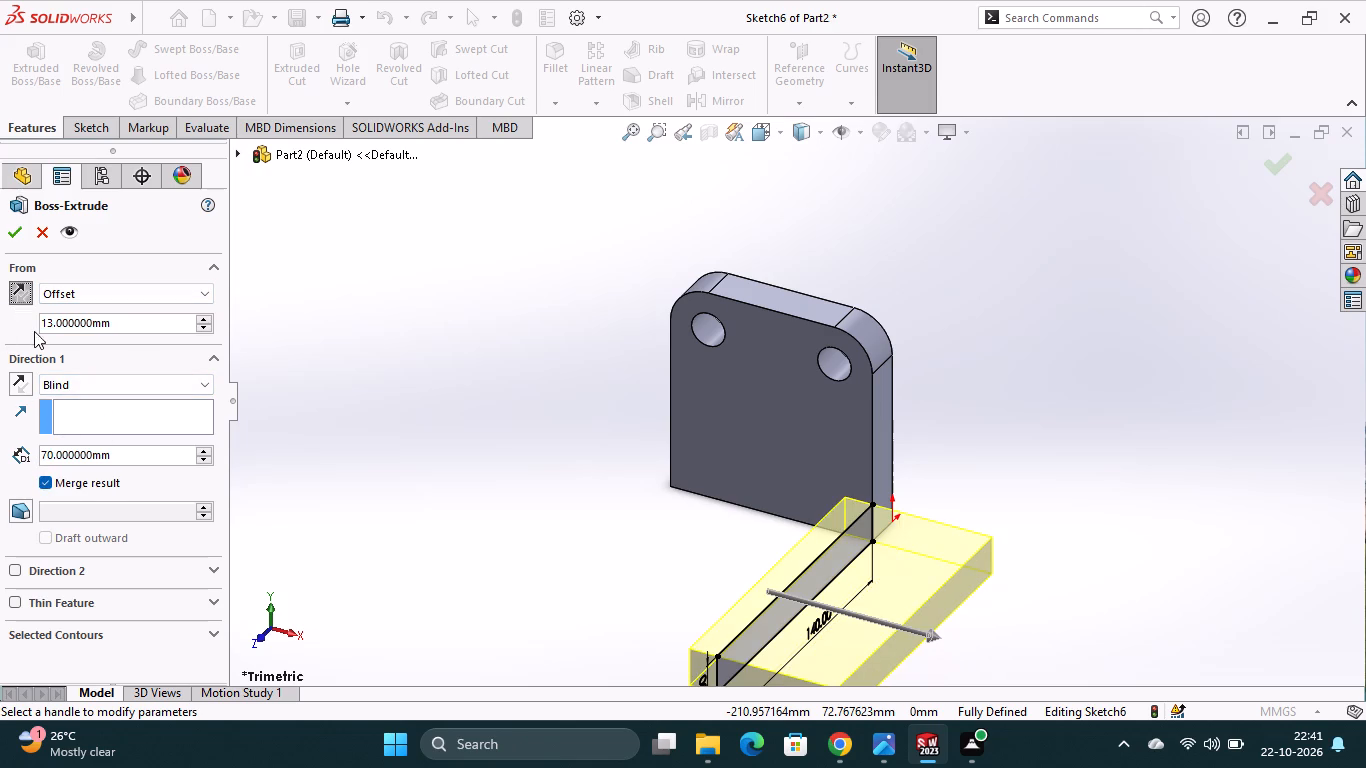
left_click(17, 386)
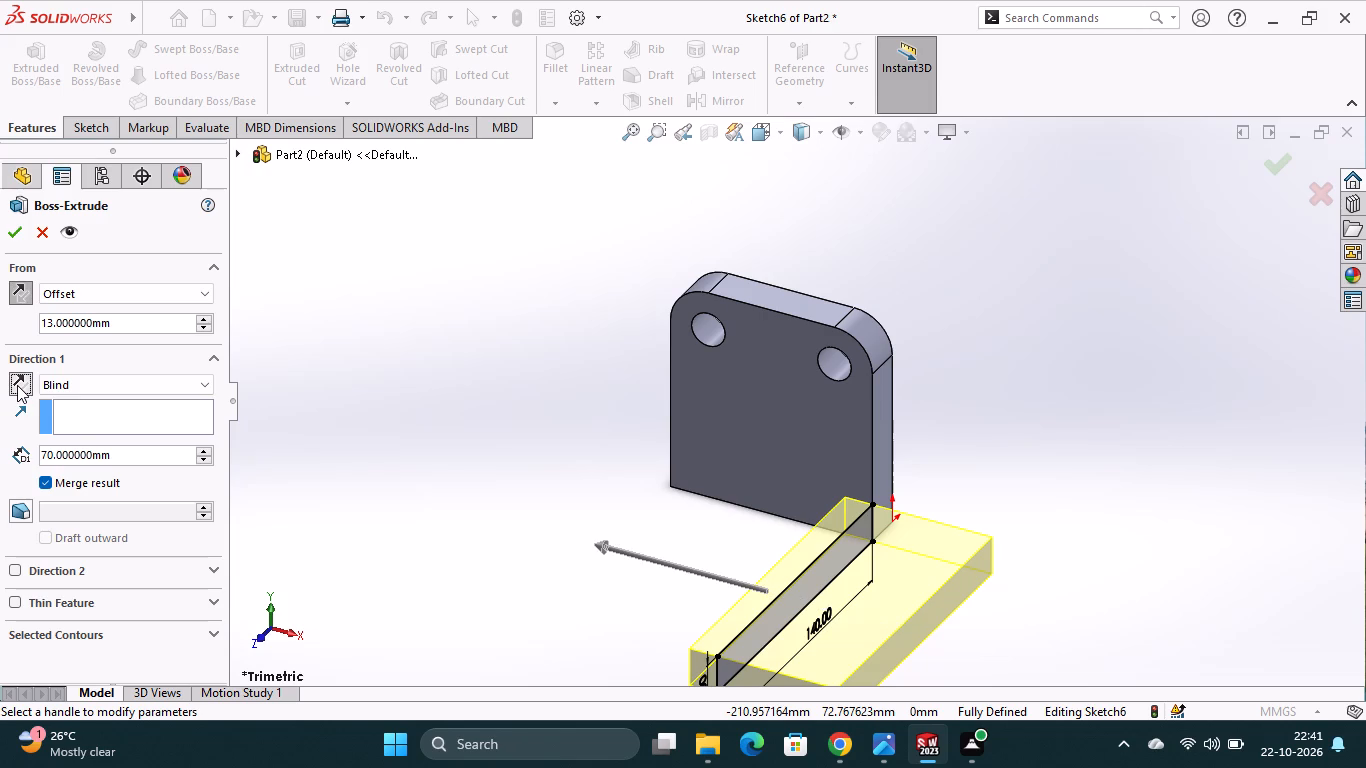
left_click(11, 228)
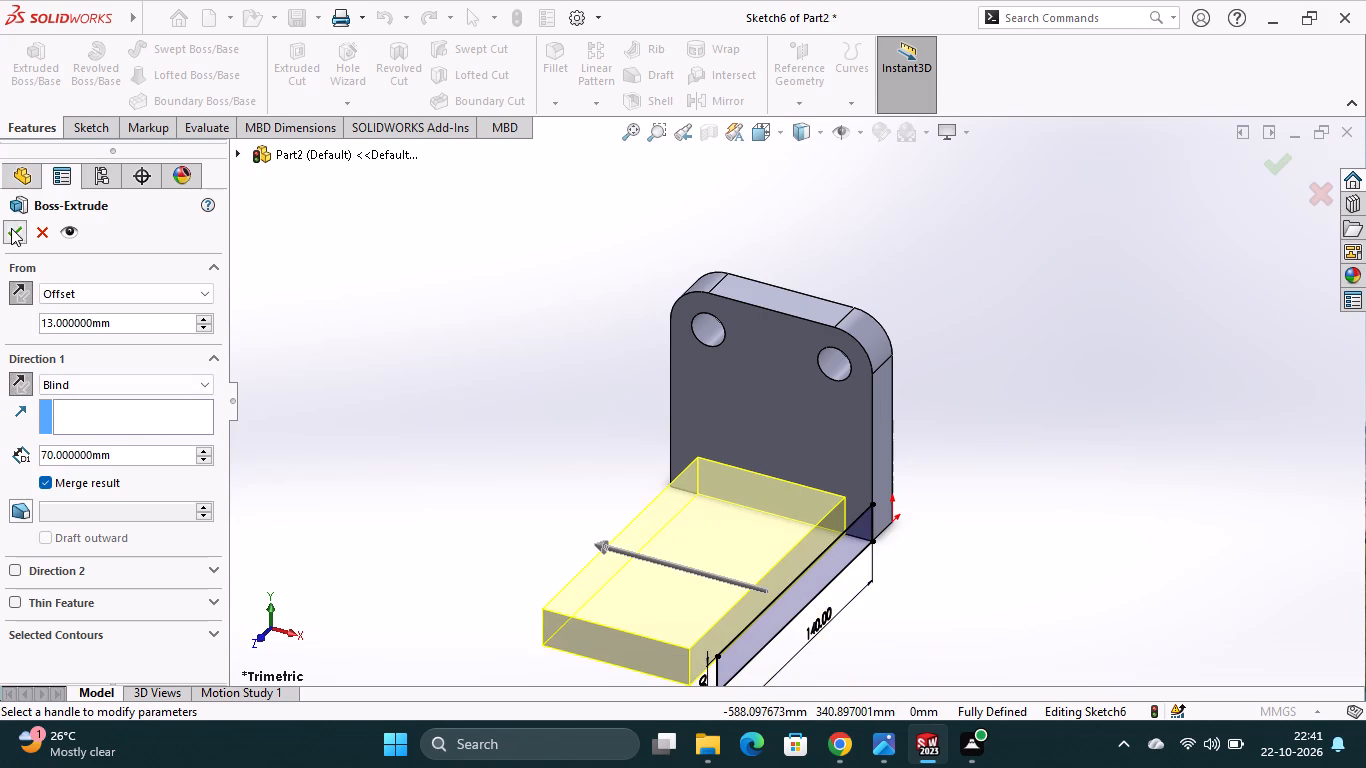
left_click(479, 436)
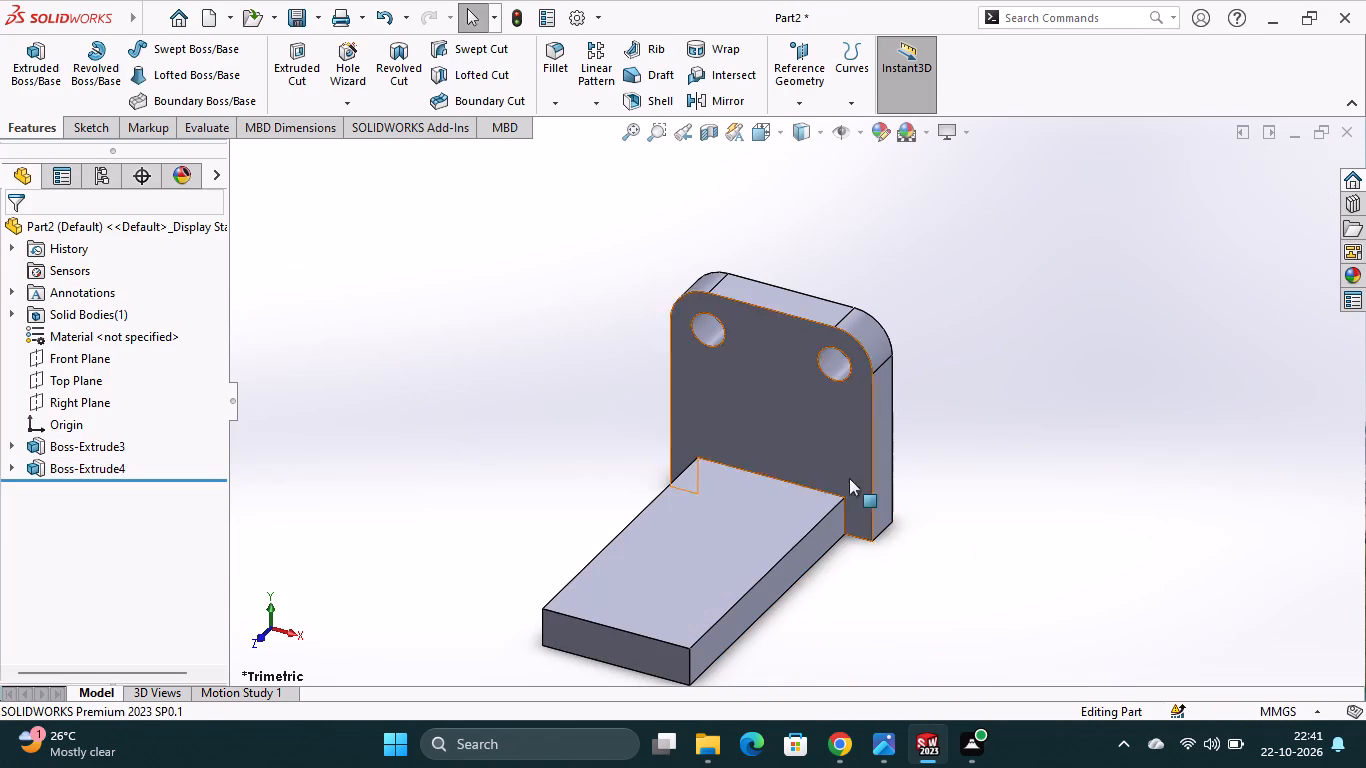
Fillet the two vertical inside edges where the base meets the upright plate with a 13 mm radius.
left_click(556, 106)
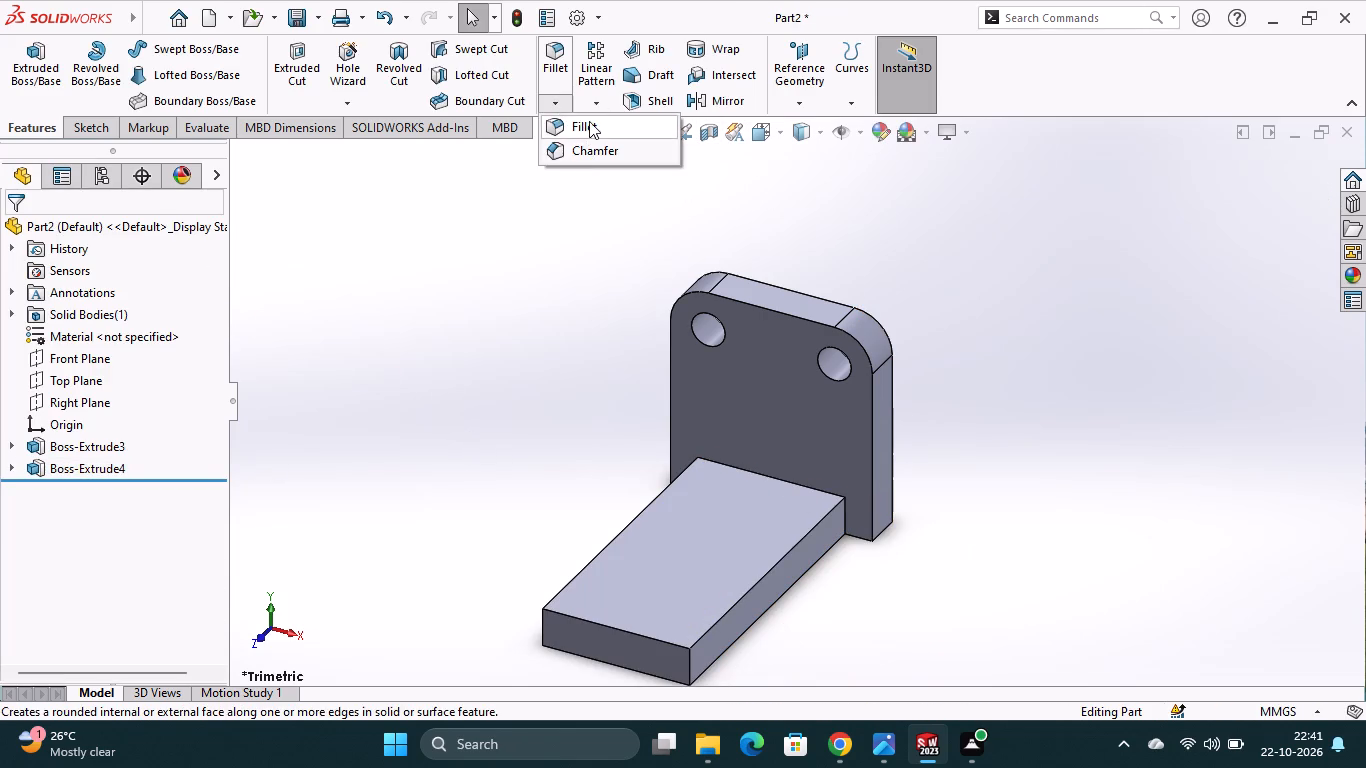
left_click(589, 121)
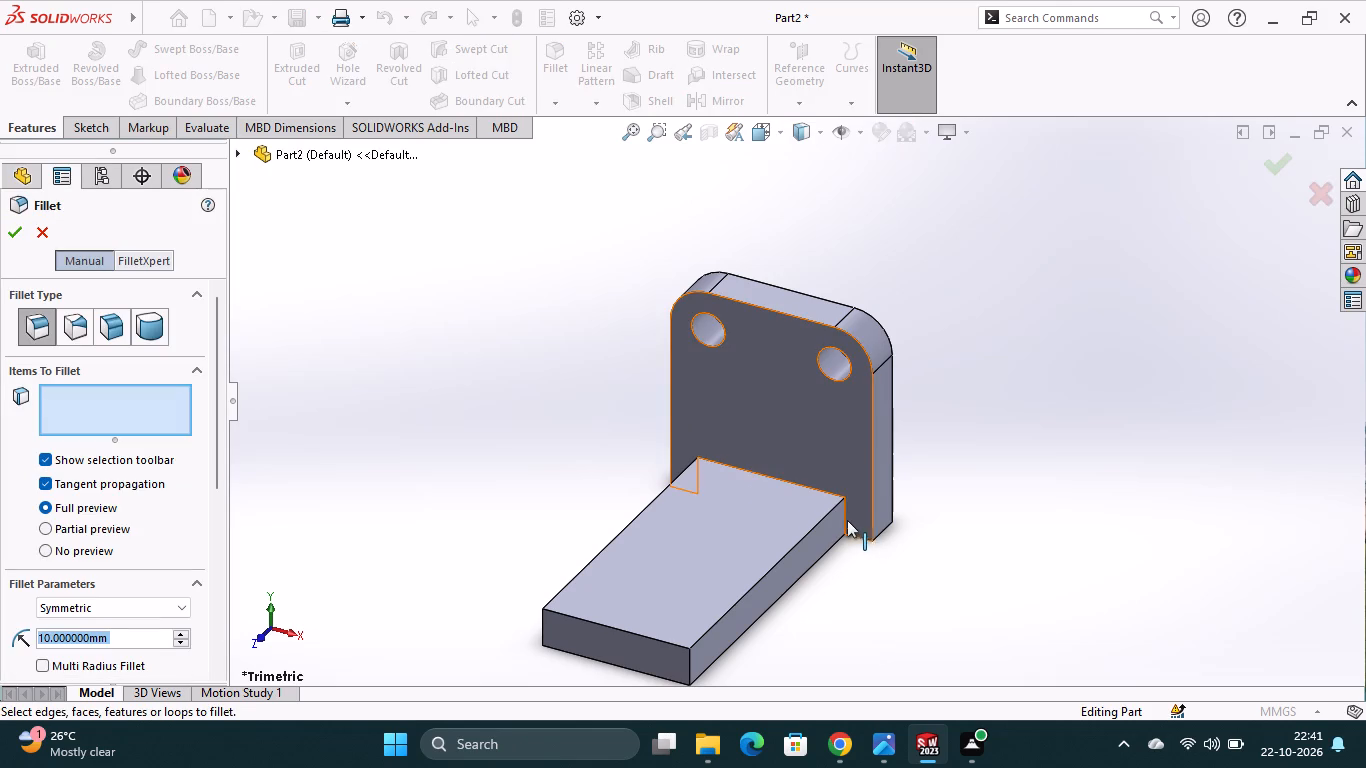
left_click(843, 520)
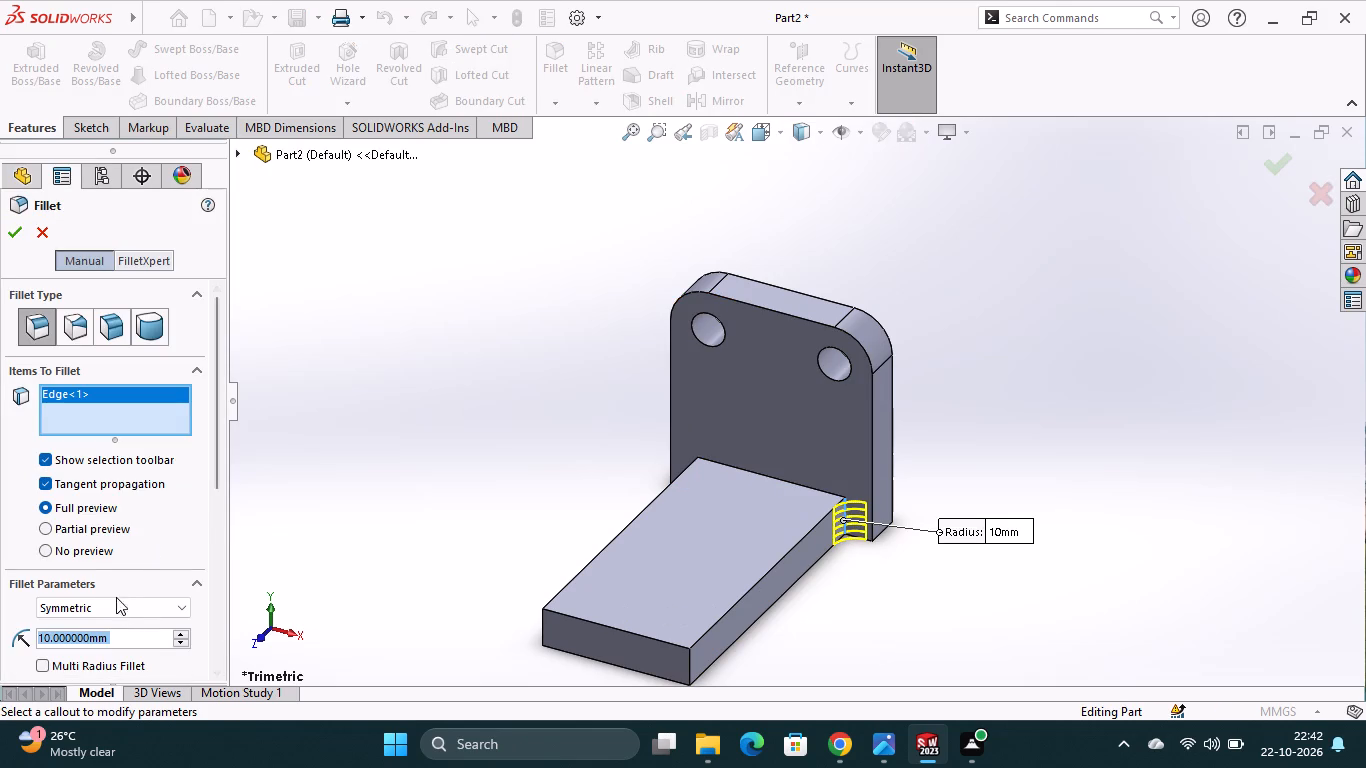
type("13")
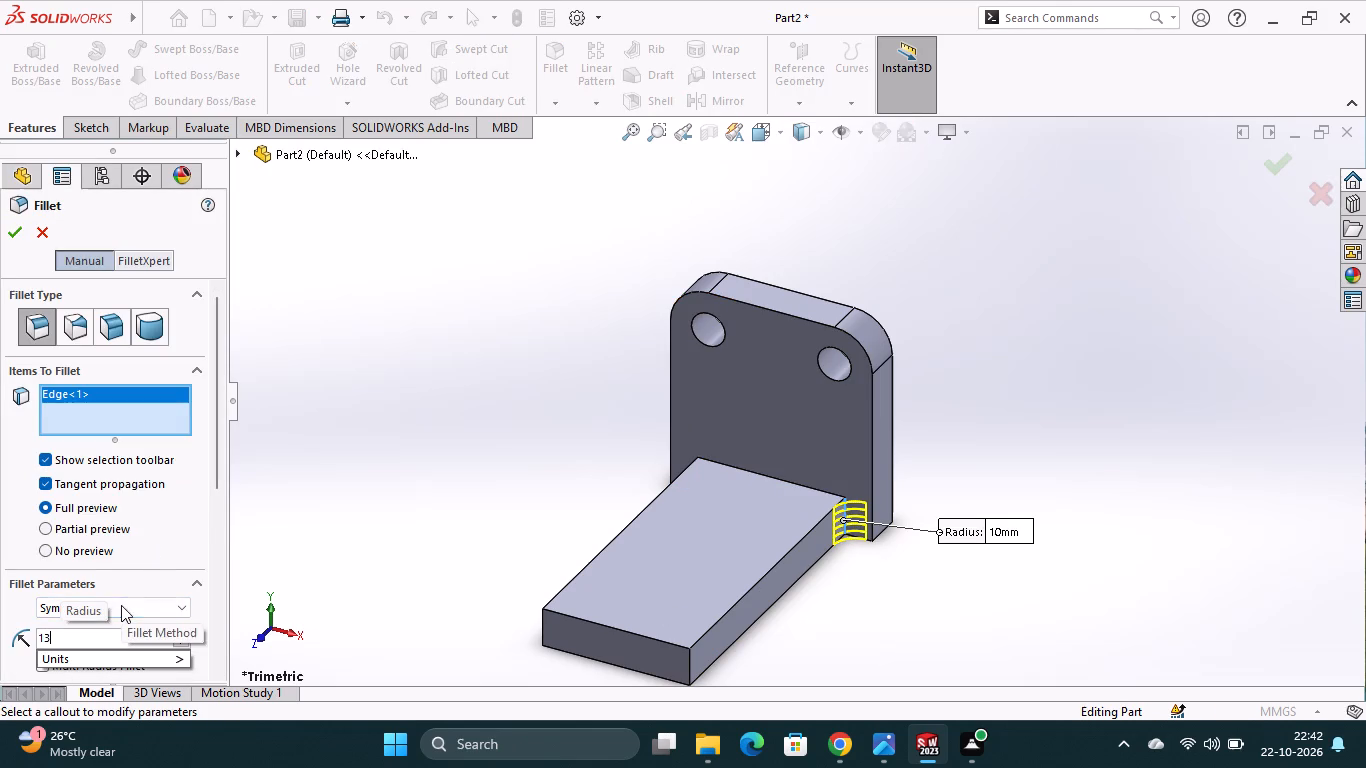
middle_click_drag(838, 647, 840, 642)
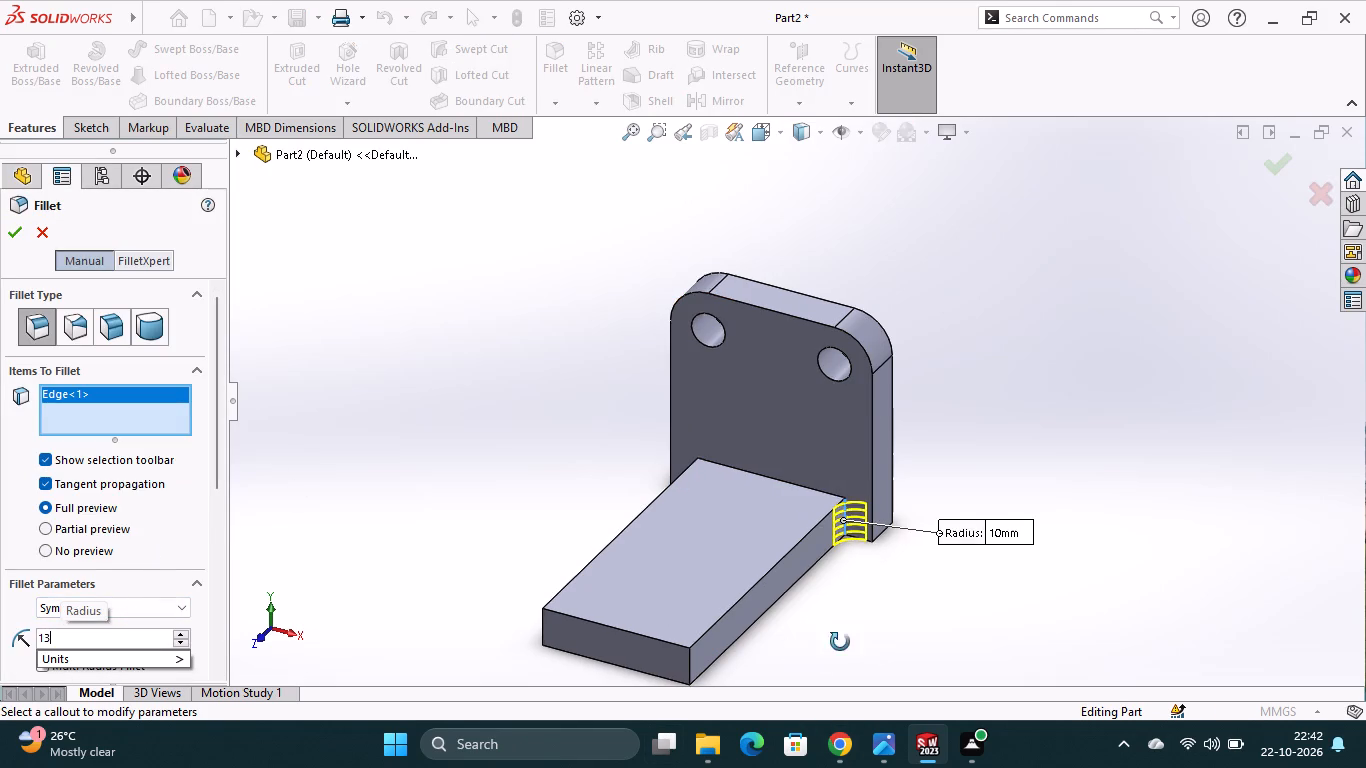
middle_click_drag(840, 642, 865, 628)
middle_click_drag(797, 654, 833, 637)
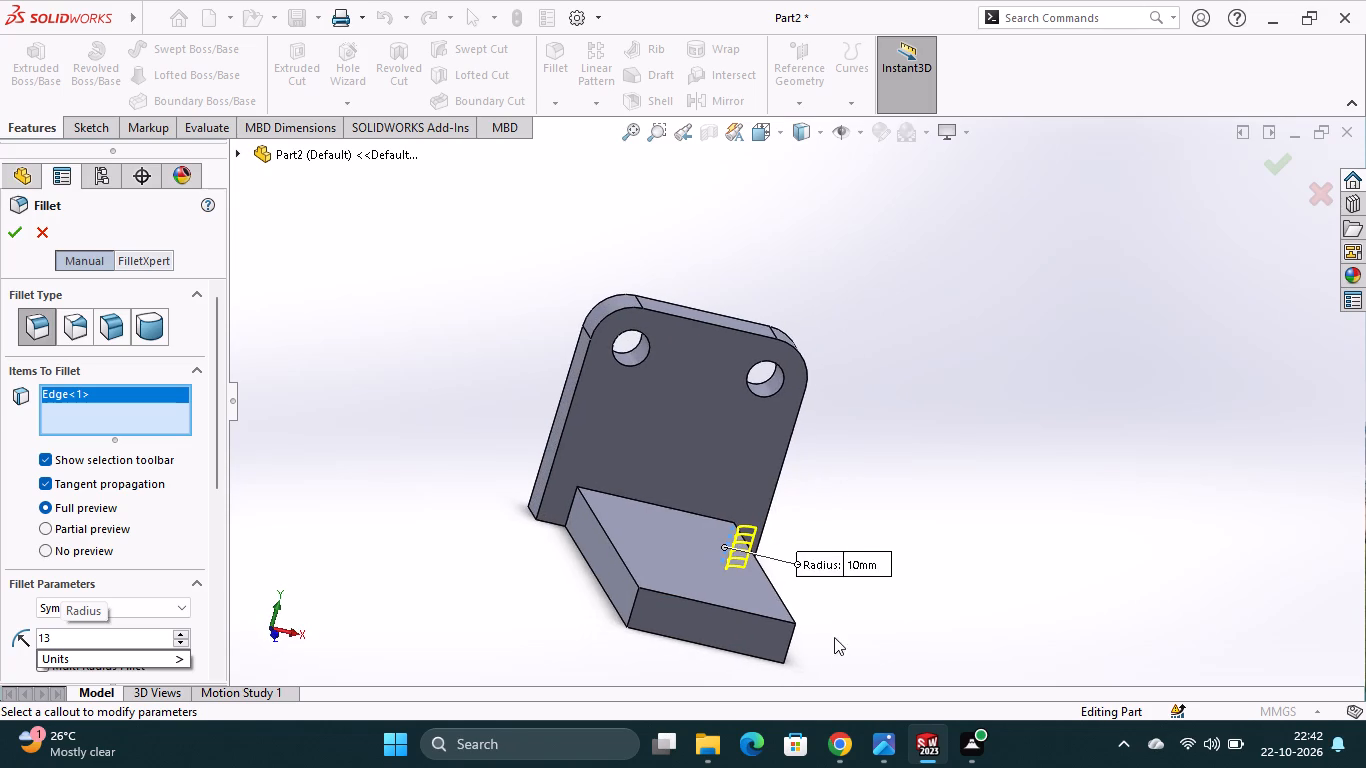
left_click(570, 507)
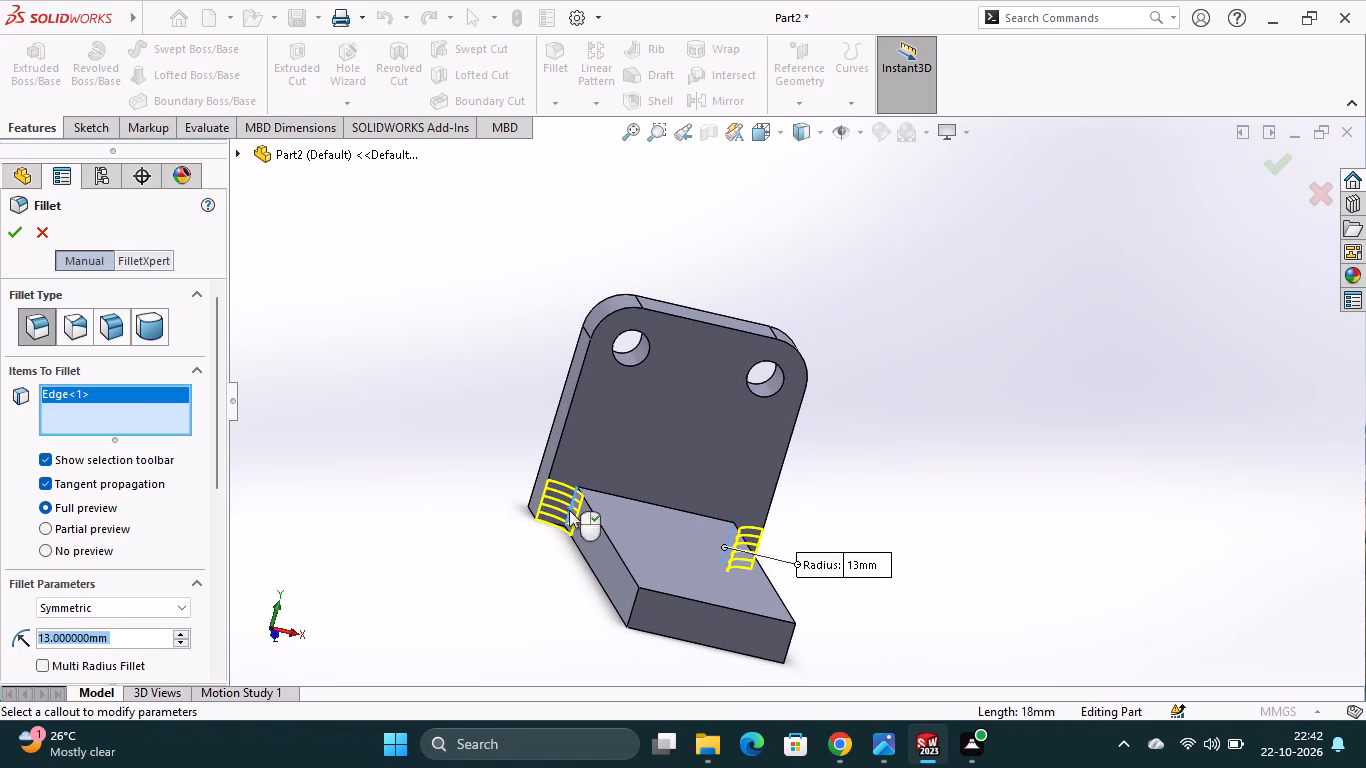
left_click(19, 239)
left_click(398, 558)
Start a sketch on the base's upper face and convert the face outline into sketch entities.
scroll(706, 573, "up", 2)
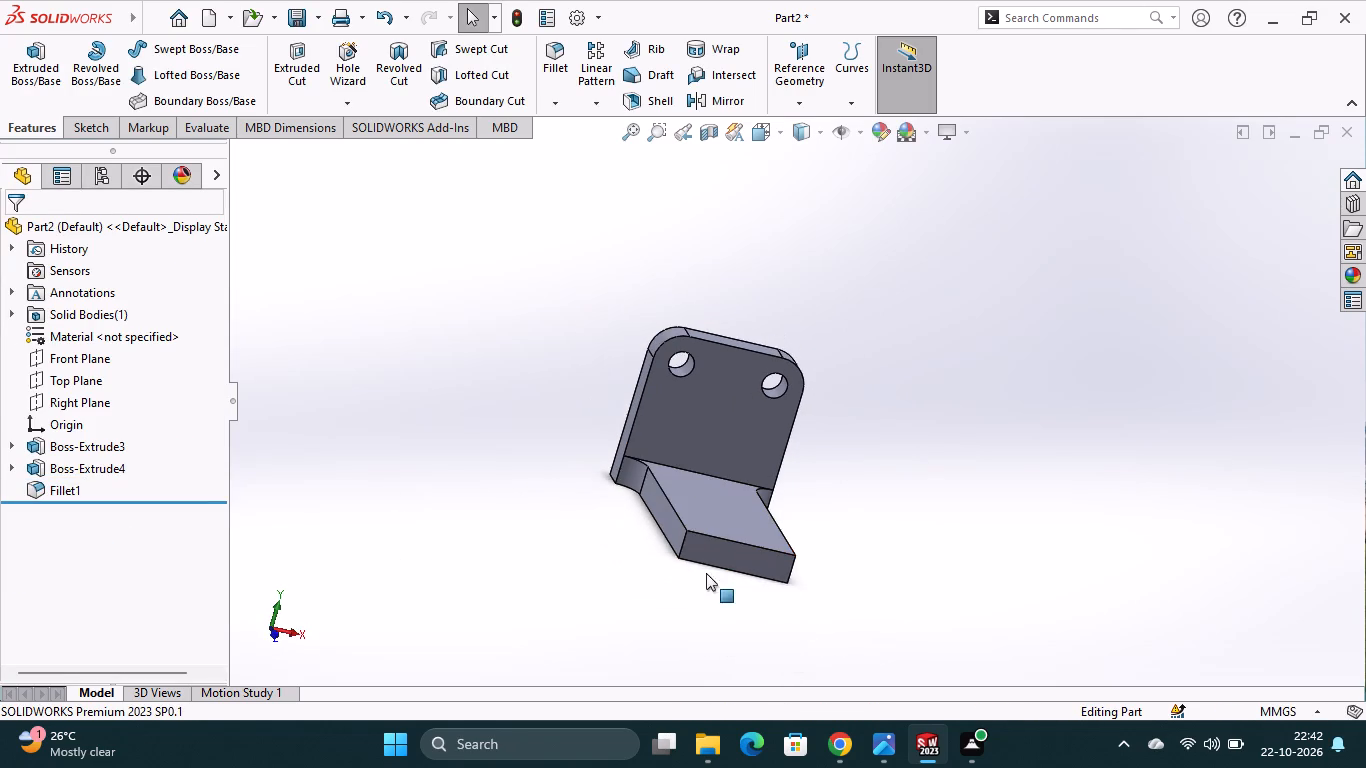
middle_click_drag(835, 559, 787, 583)
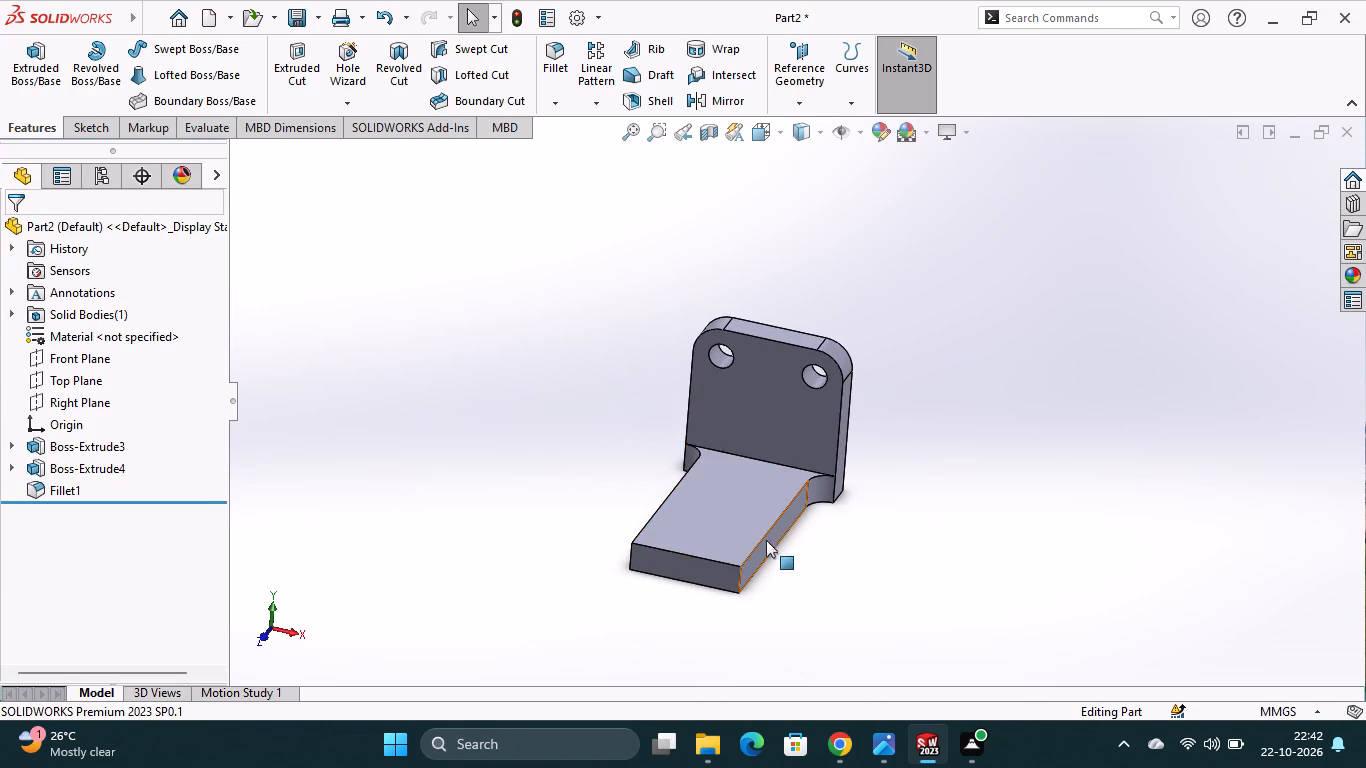
left_click(732, 511)
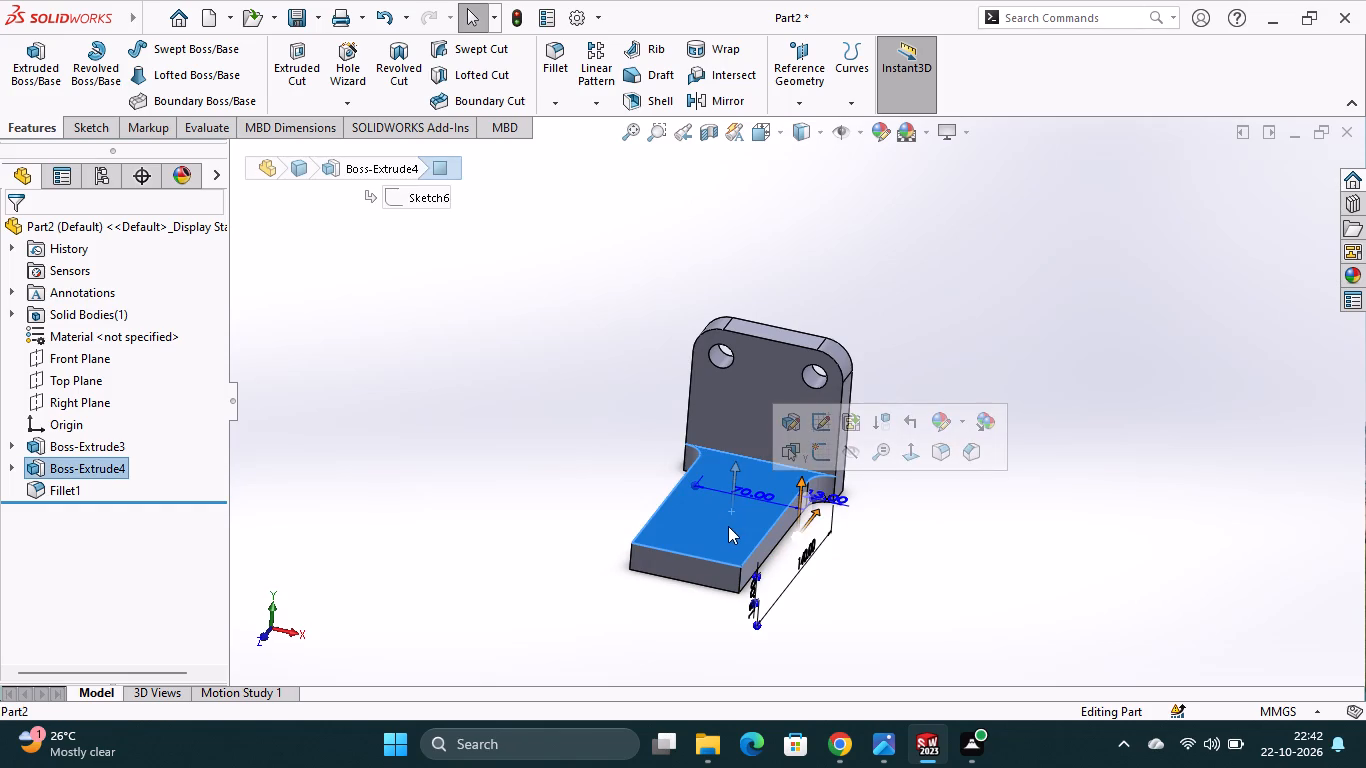
left_click(818, 454)
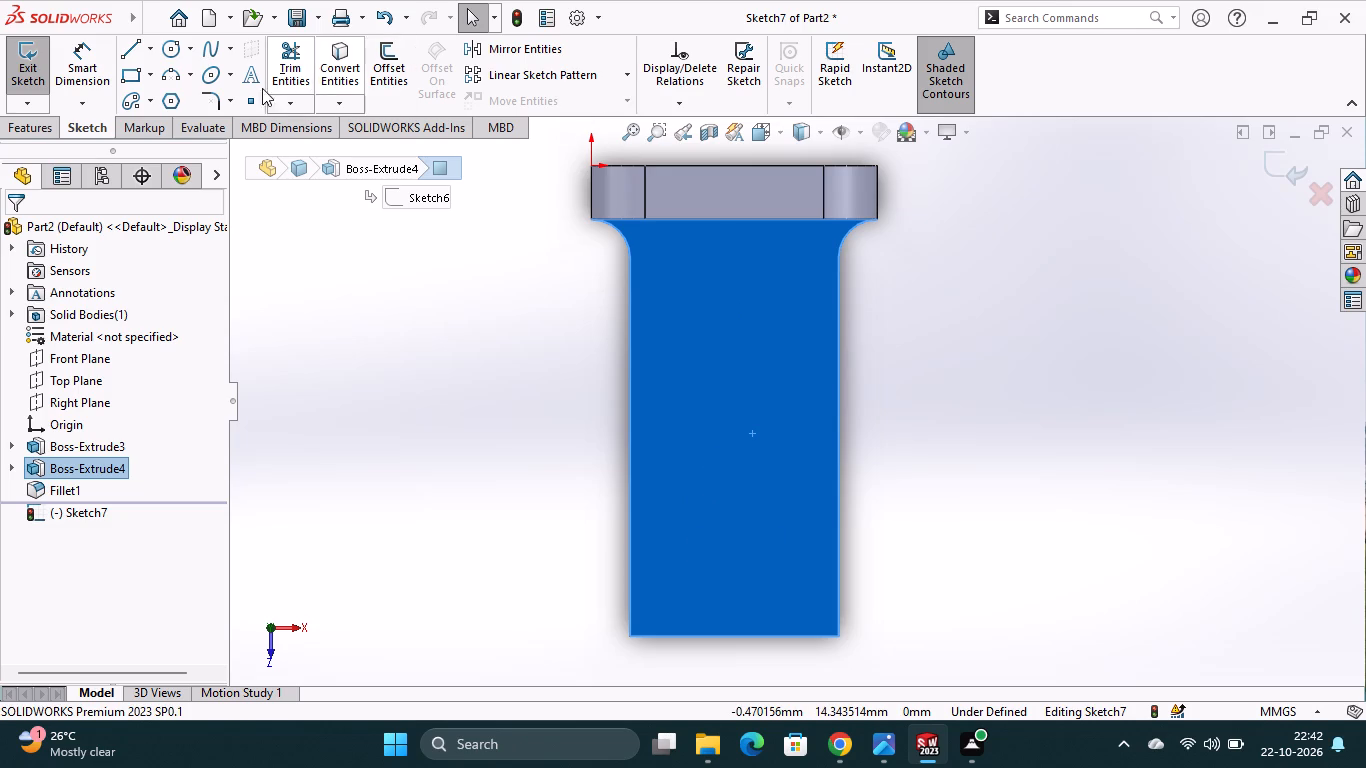
left_click(337, 58)
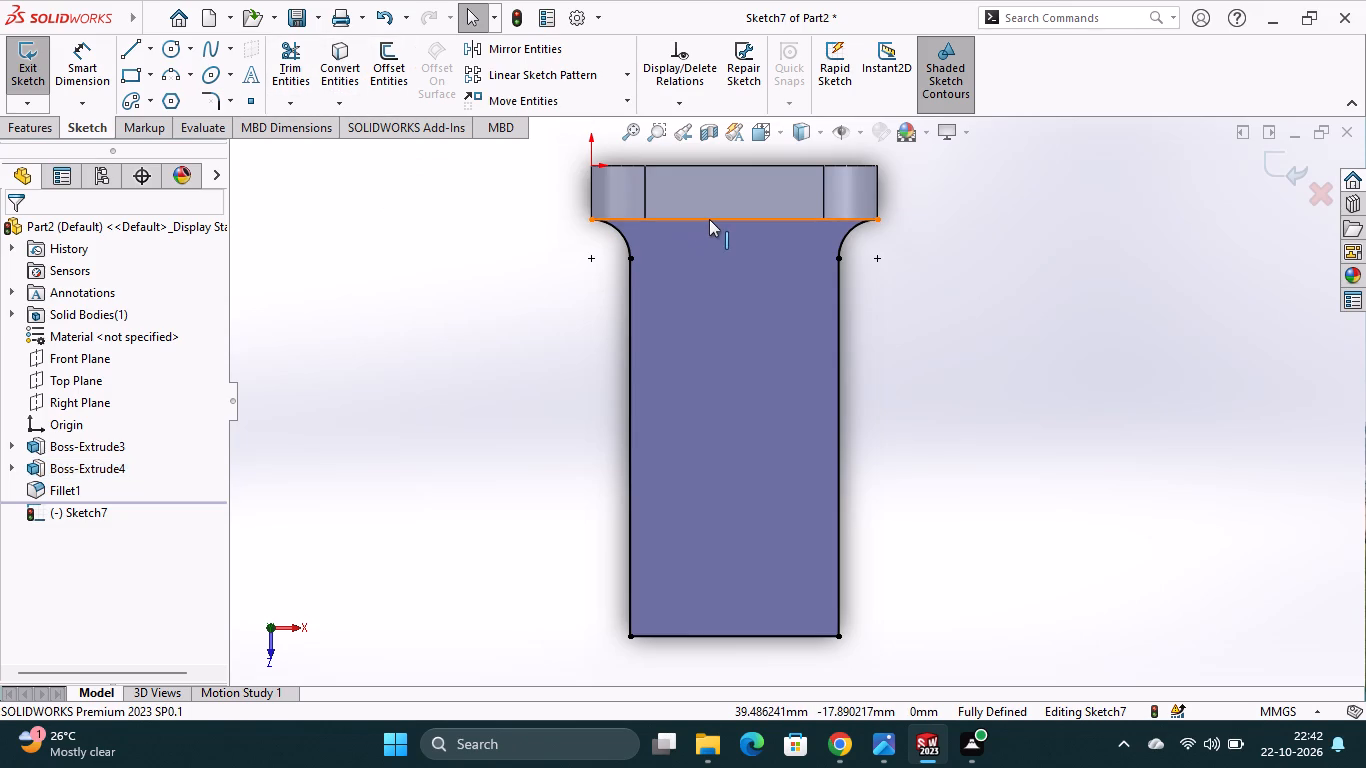
left_click(709, 219)
left_click(19, 237)
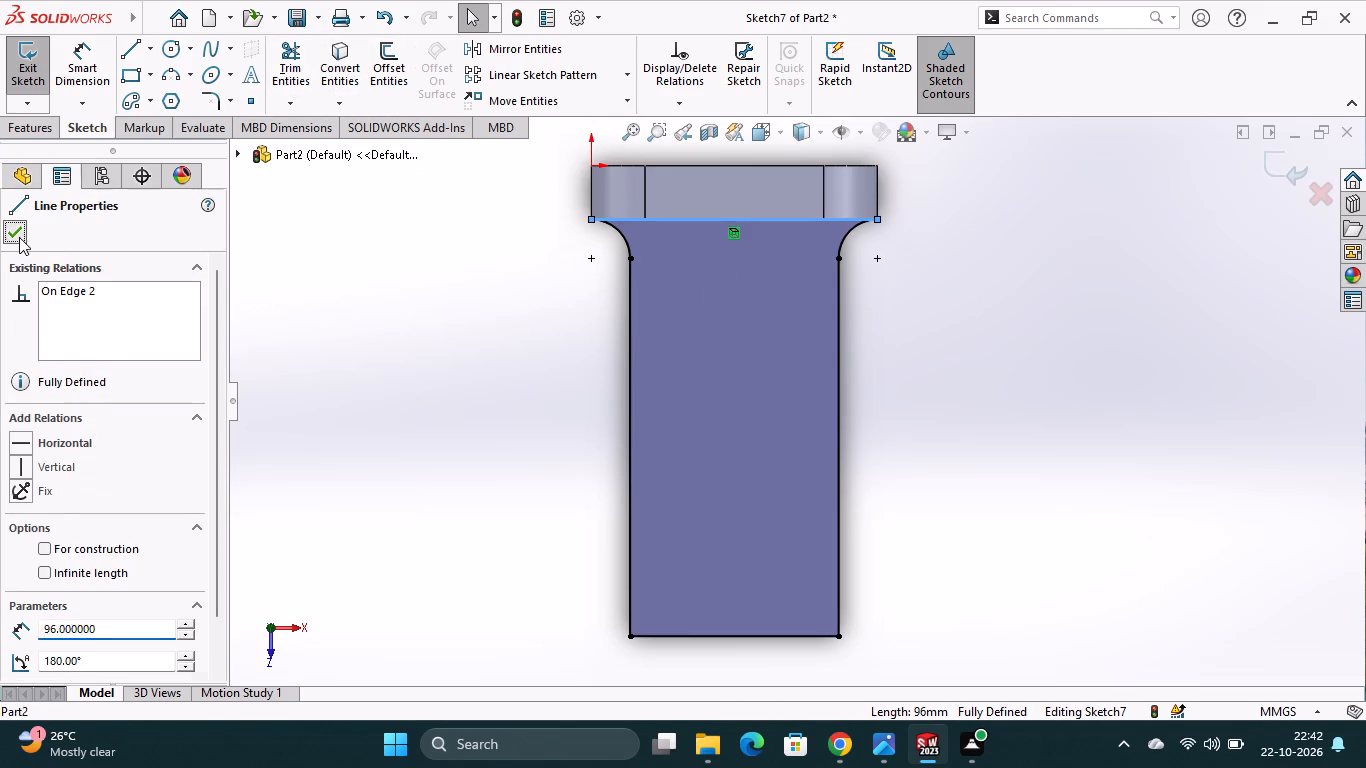
left_click(456, 328)
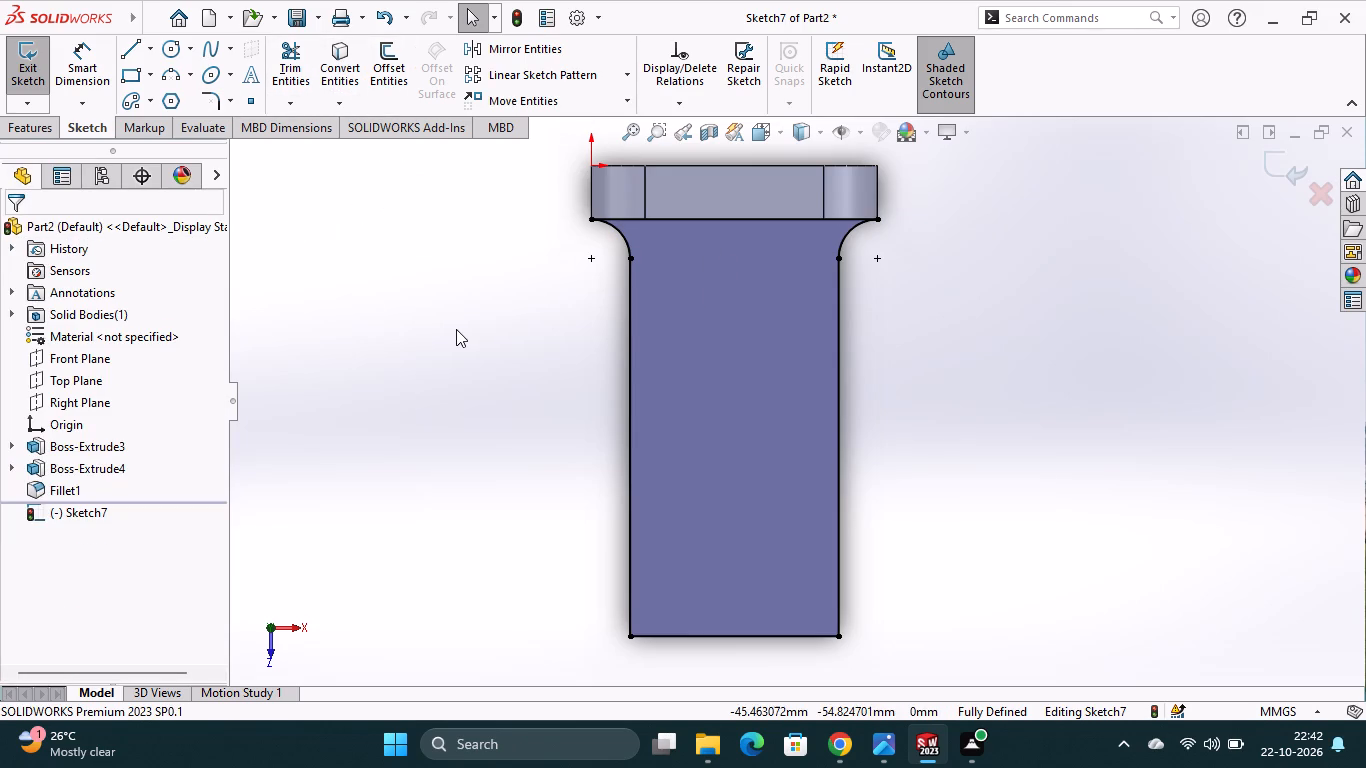
Draw a horizontal centerline across the base, about 107 mm long and about 80 mm from the upright plate's front face.
left_click(147, 50)
left_click(146, 101)
left_click(581, 457)
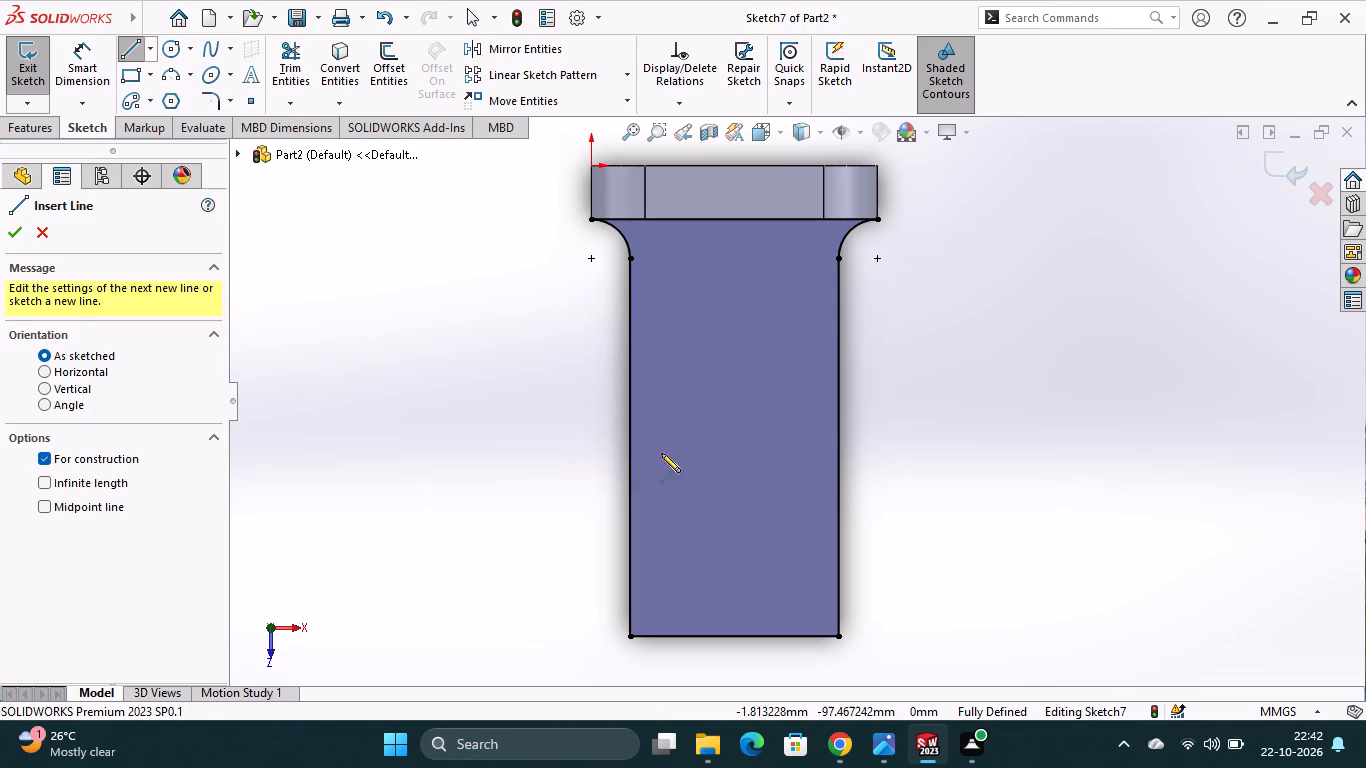
left_click(899, 457)
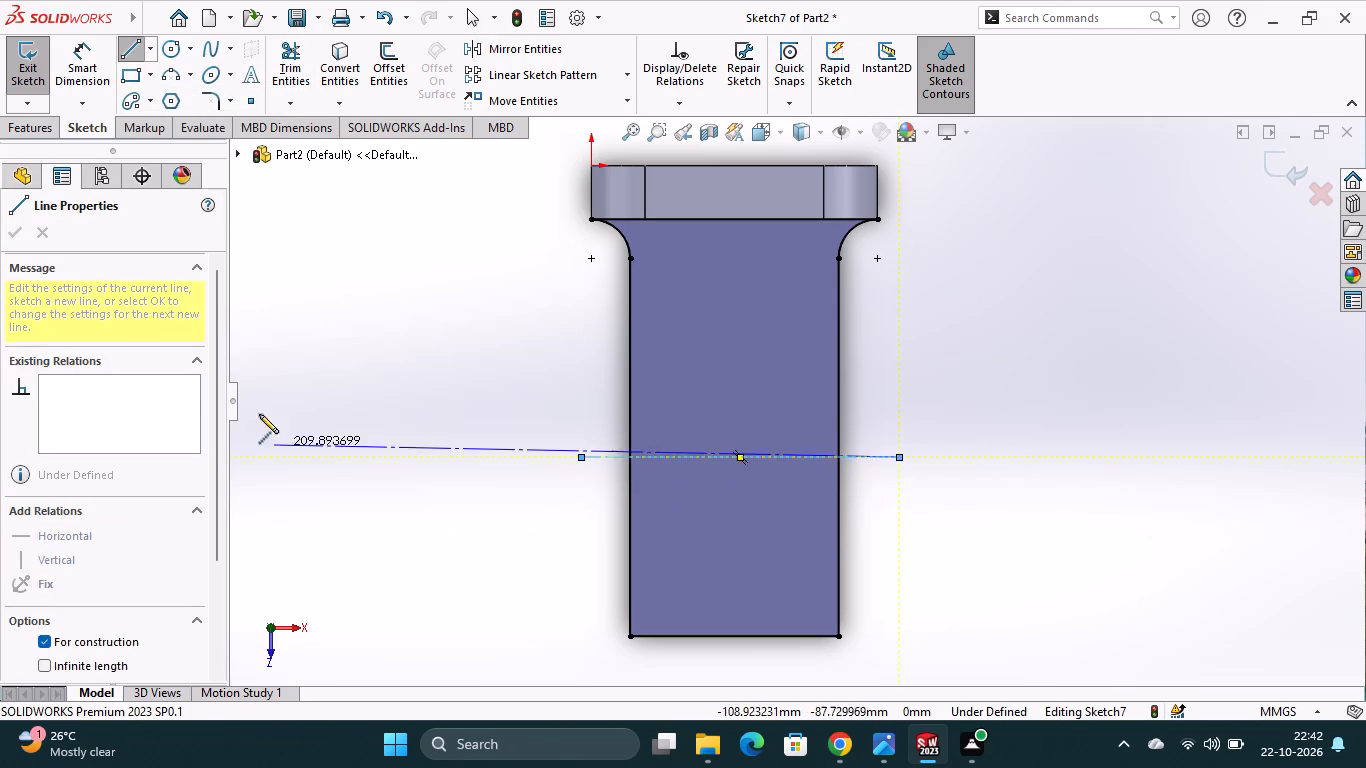
key("Escape")
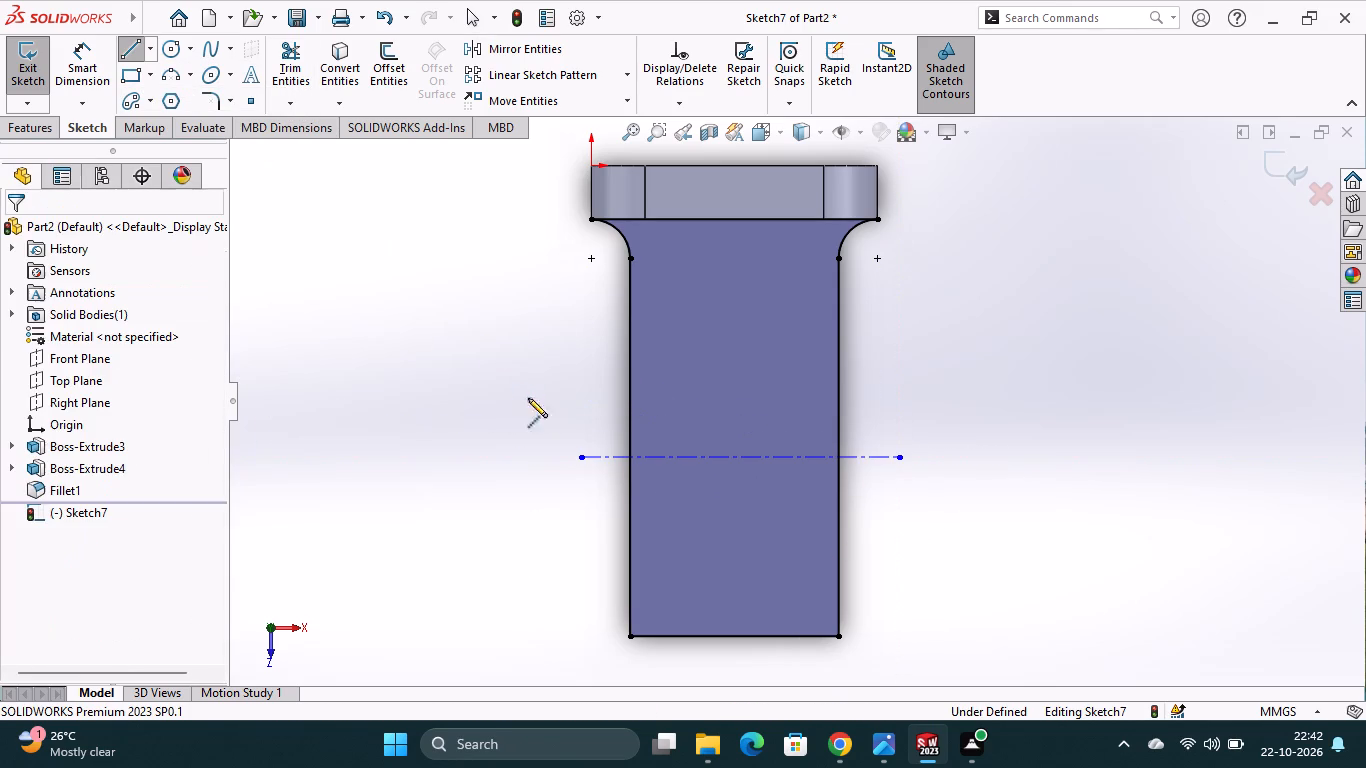
Dimension the centerline 80 mm from the converted edge at the upright plate's front face.
left_click(101, 68)
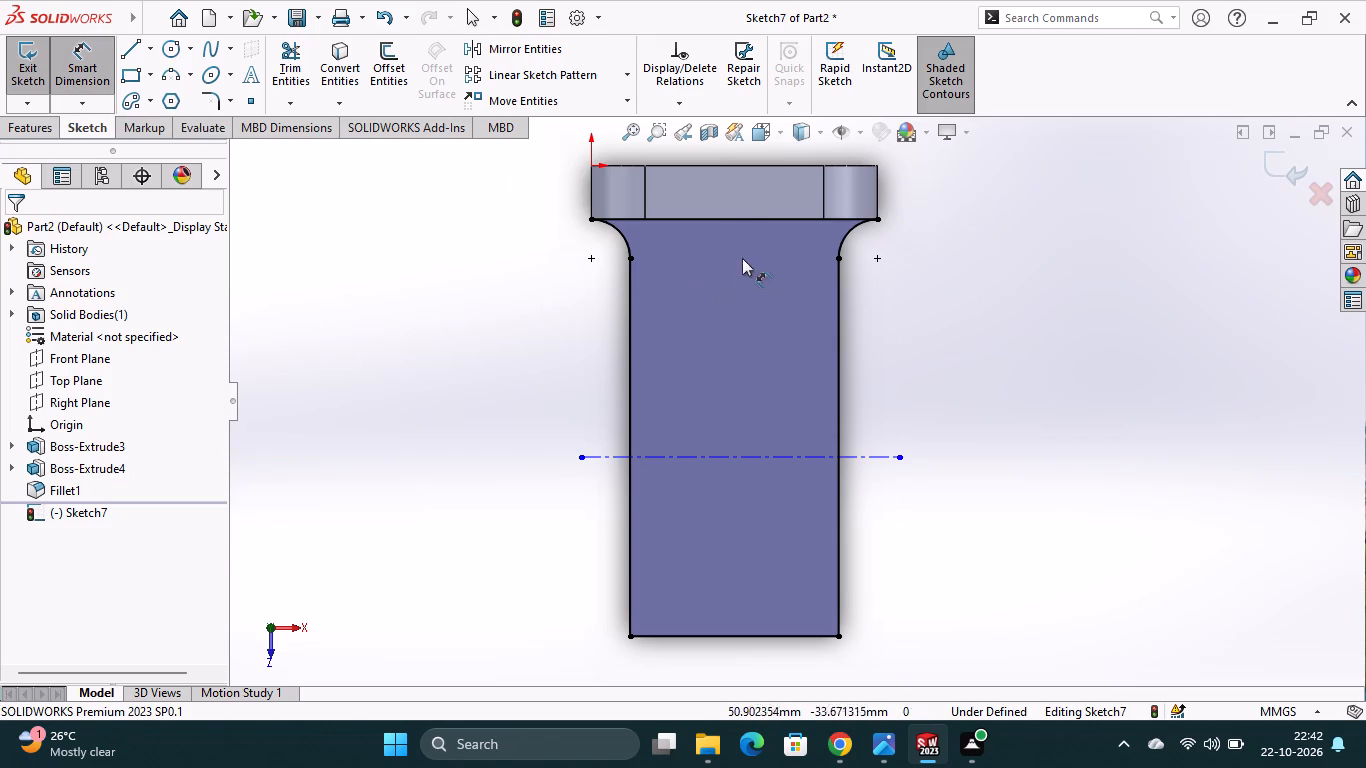
left_click(730, 219)
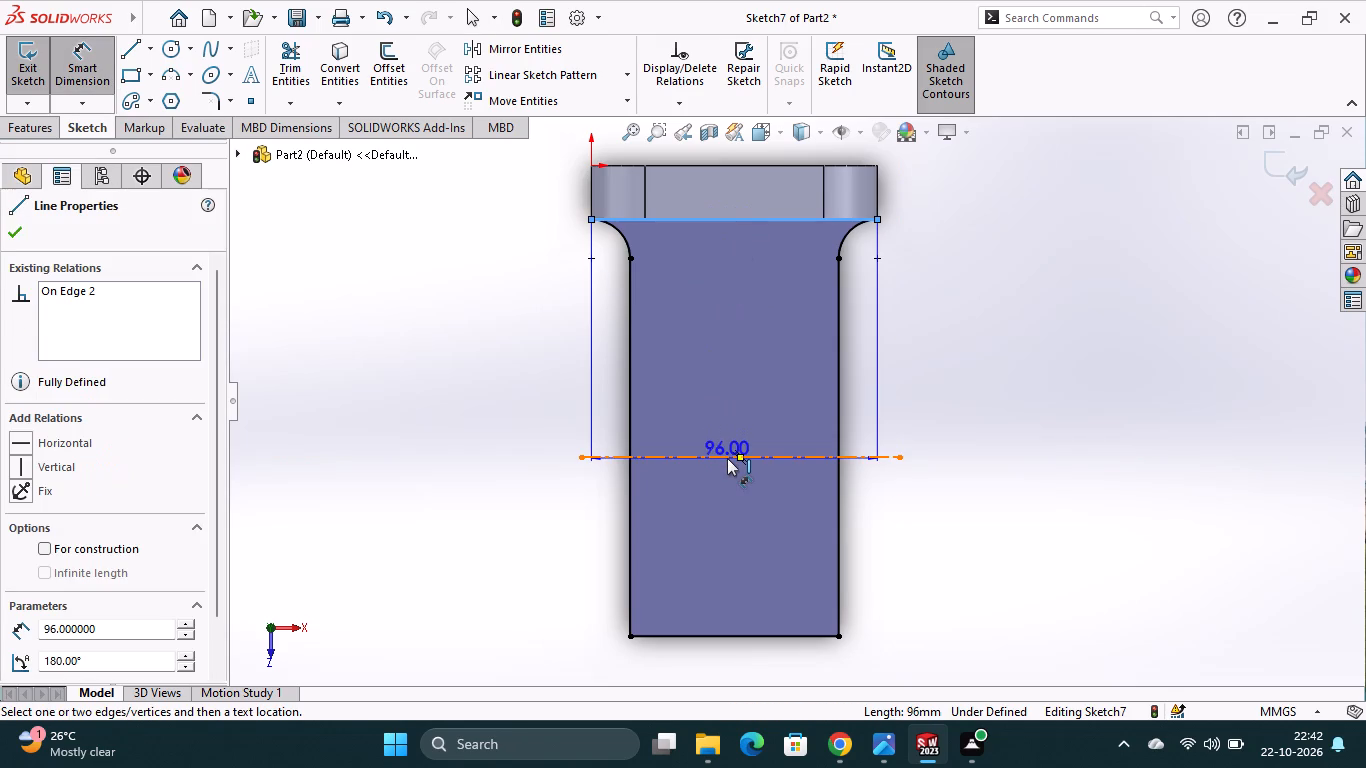
left_click(729, 456)
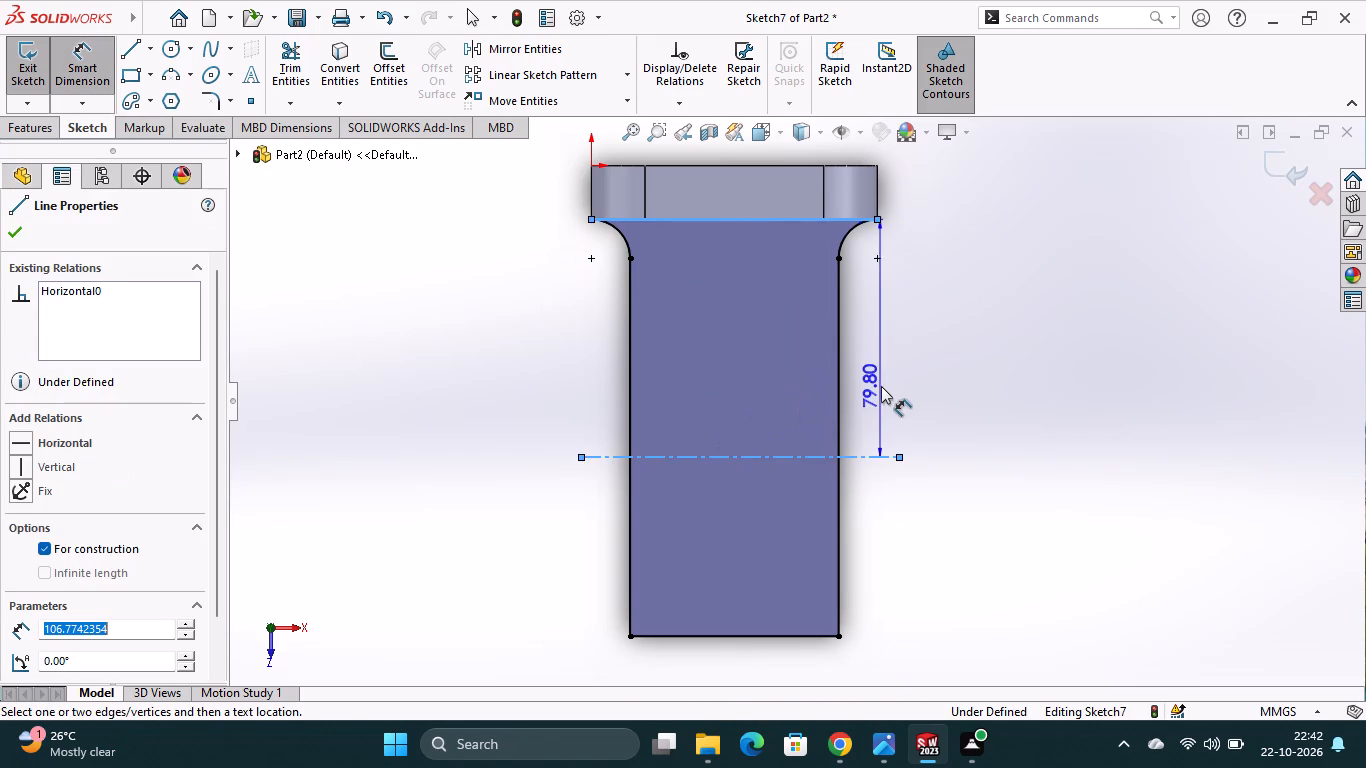
left_click(873, 398)
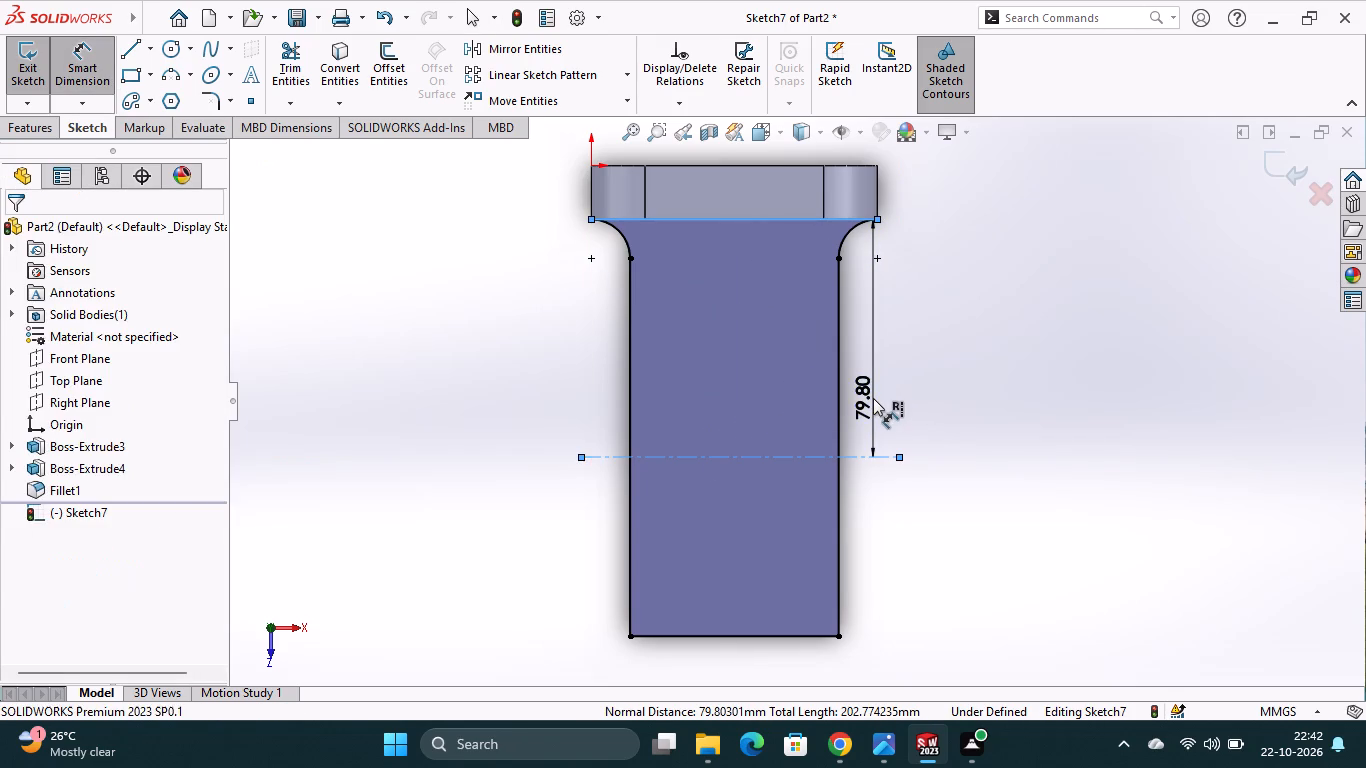
type("80")
key("Return")
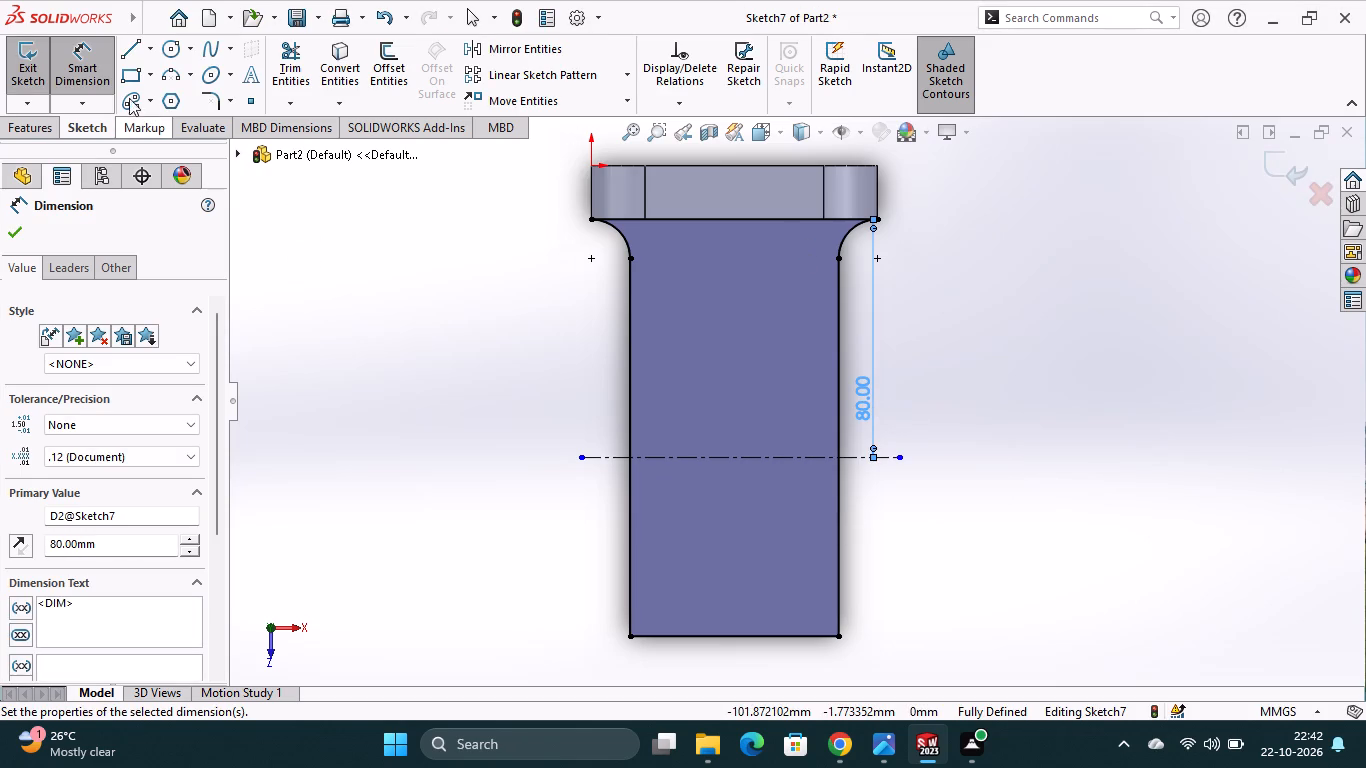
Draw a vertical centerline about 165 mm long from the midpoint of the upright plate's rear edge past the base's free end.
left_click(151, 54)
left_click(173, 96)
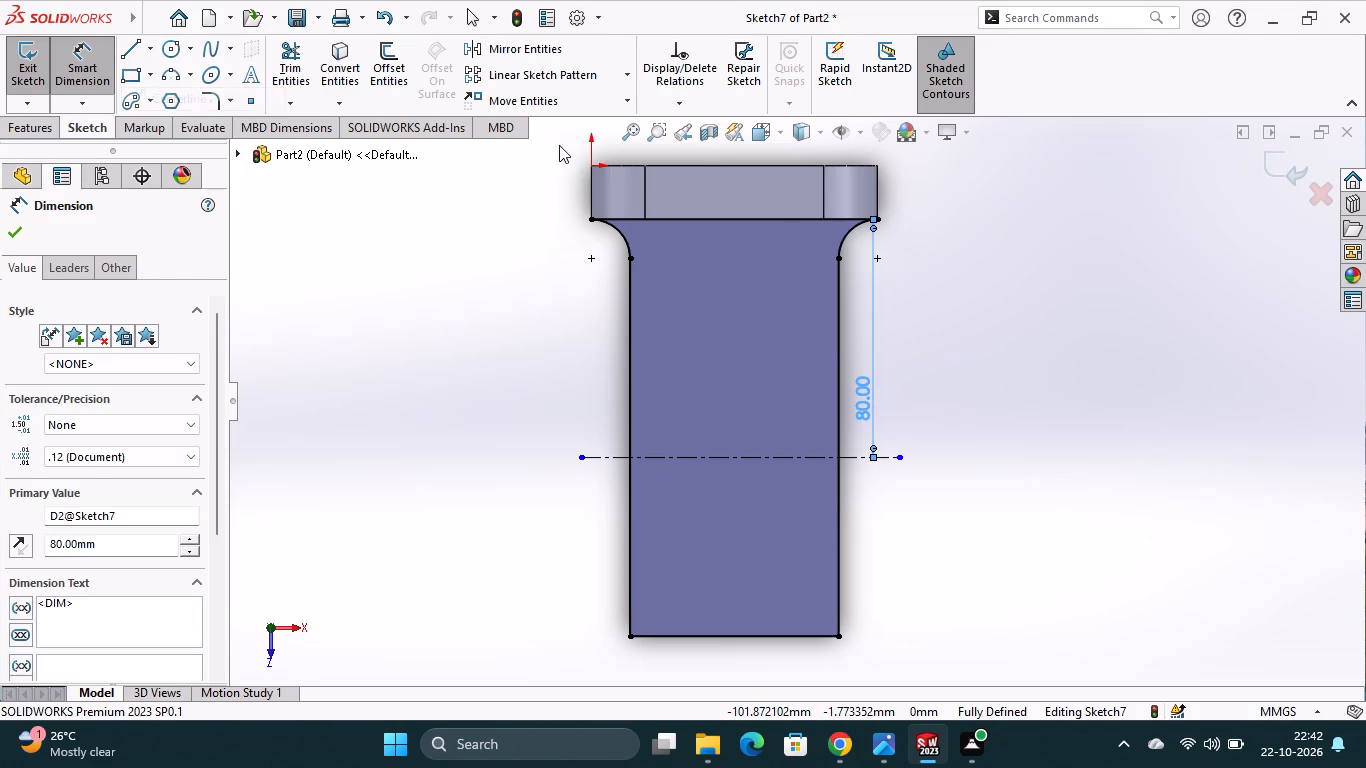
left_click(734, 165)
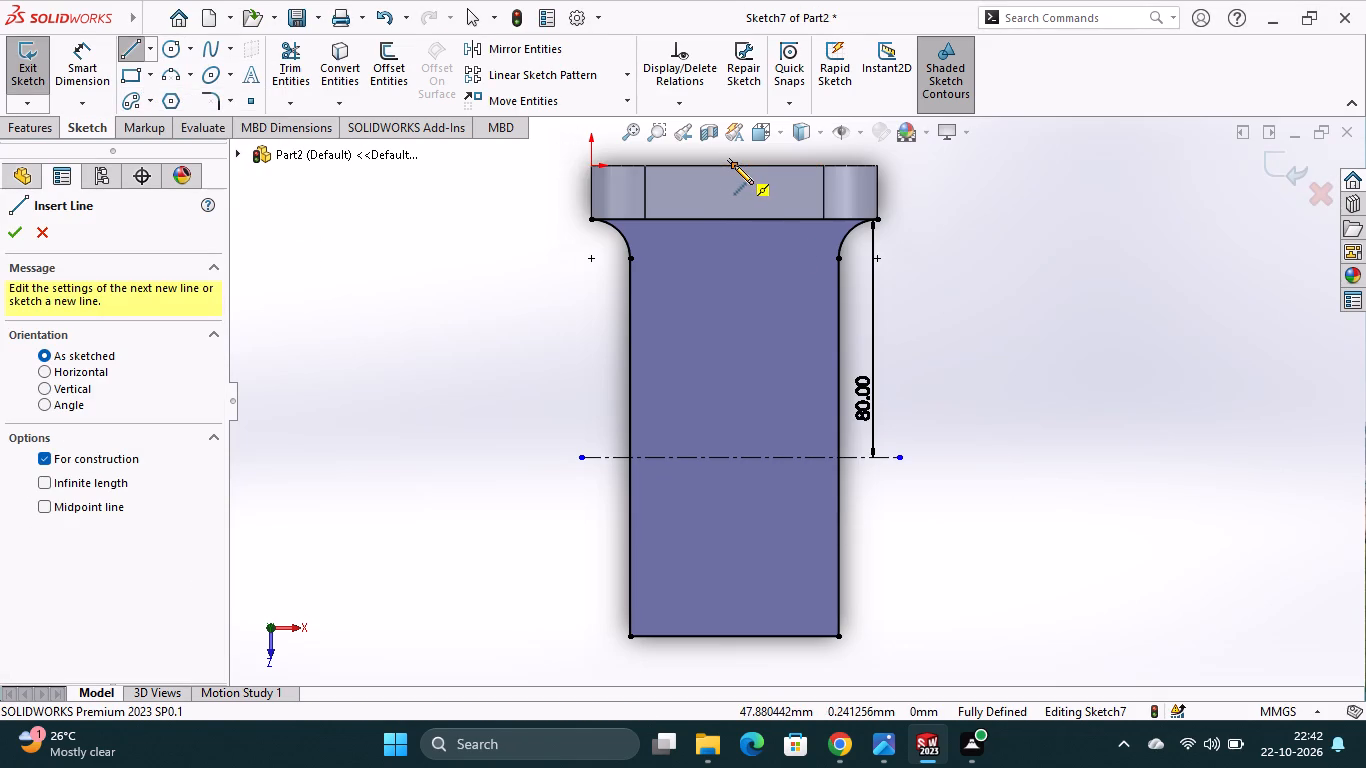
left_click(736, 663)
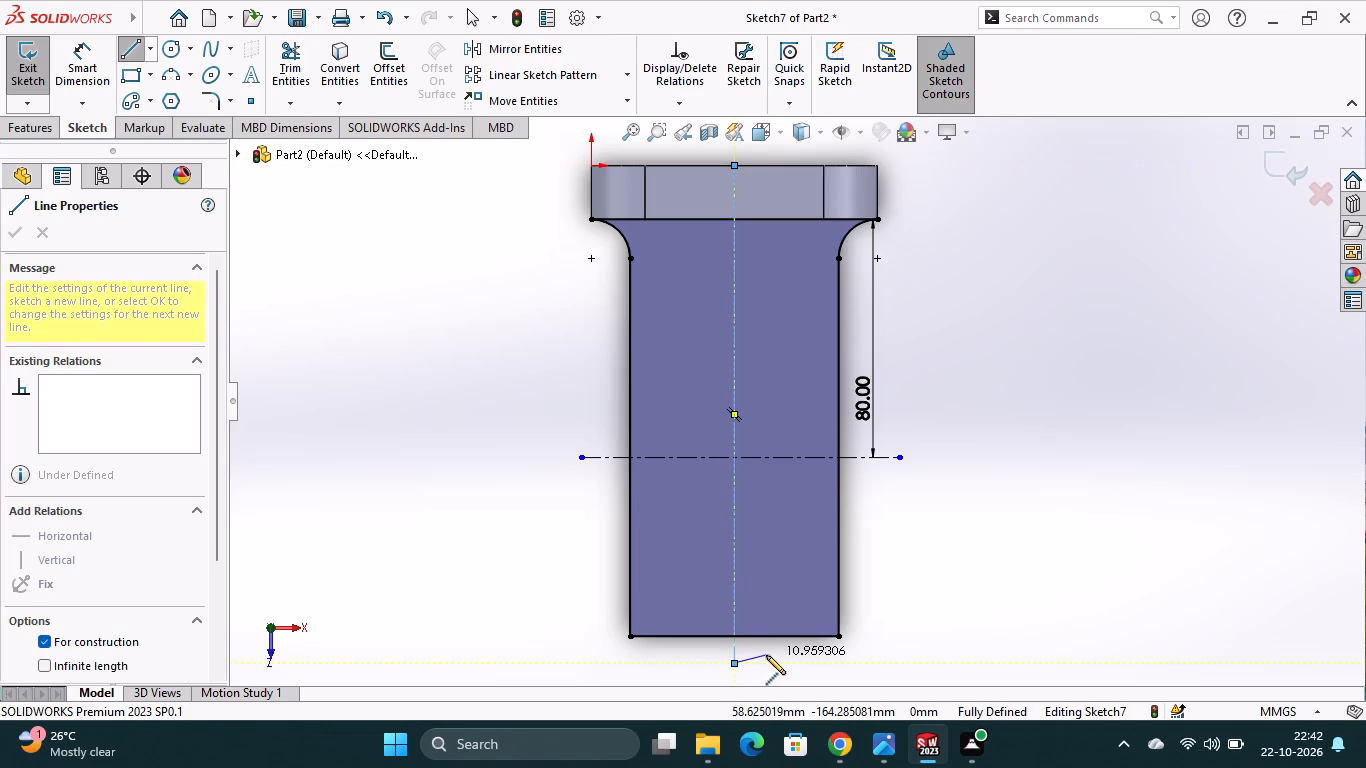
key("Escape")
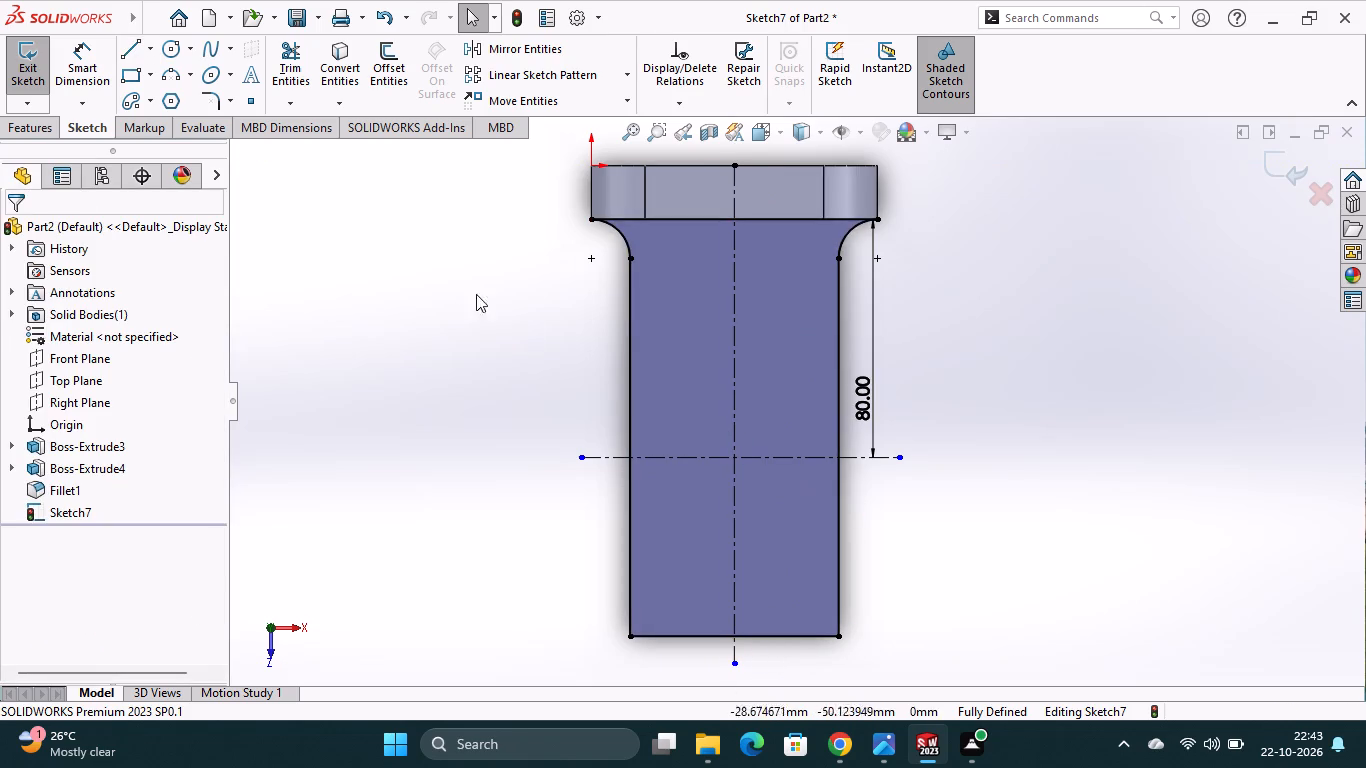
Sketch two concentric circles, about 63 mm and 34 mm in diameter, centred on the intersection of the two centerlines.
left_click(169, 49)
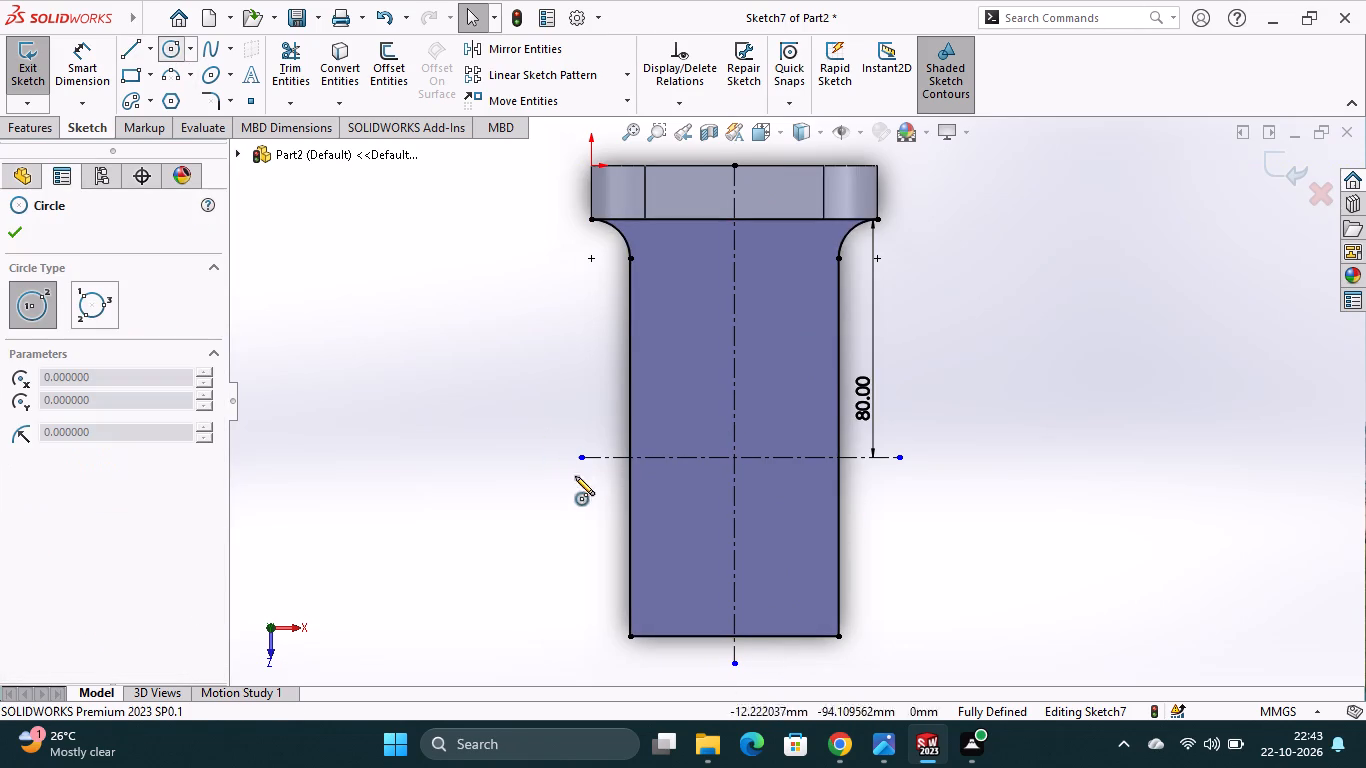
left_click(734, 458)
left_click(756, 549)
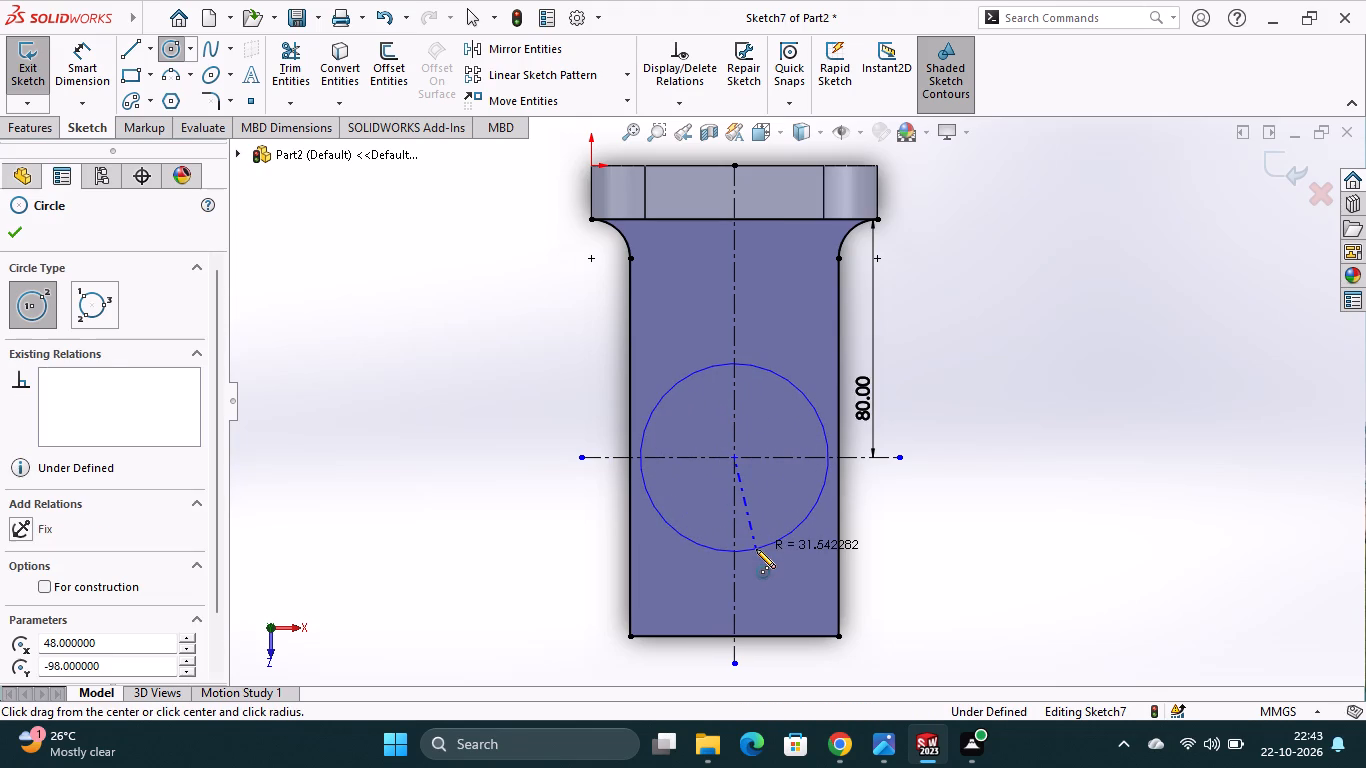
left_click(736, 458)
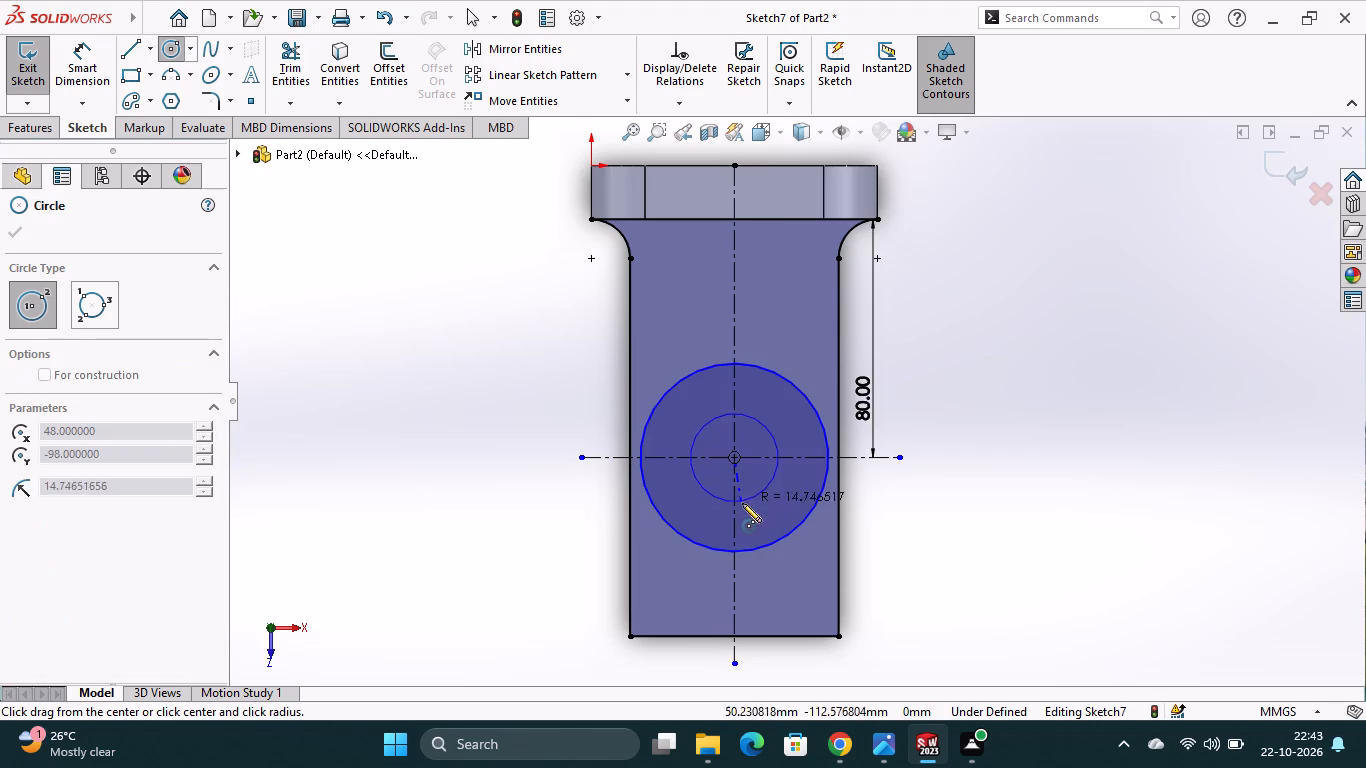
left_click(742, 507)
Dimension the outer circle to 50 mm diameter and the inner circle to 28 mm diameter.
left_click(91, 64)
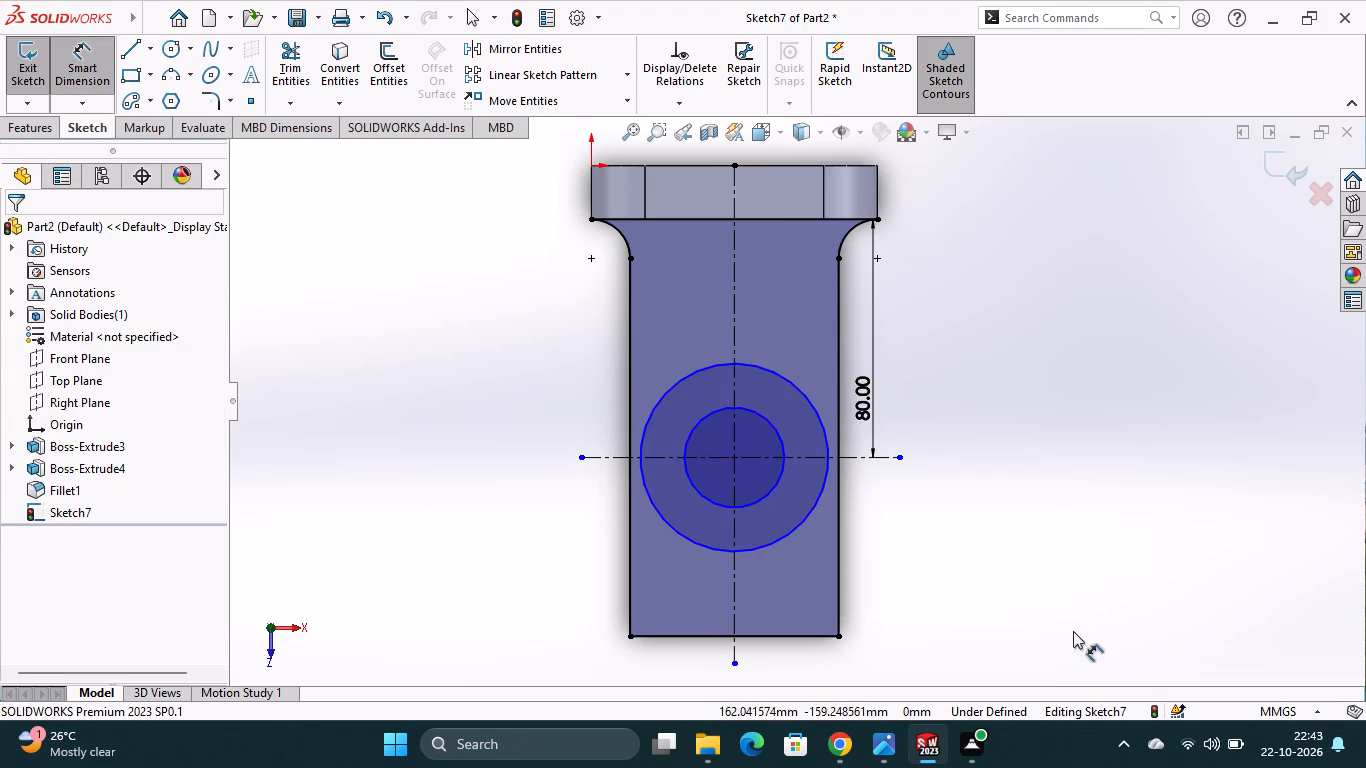
left_click(813, 404)
left_click(918, 454)
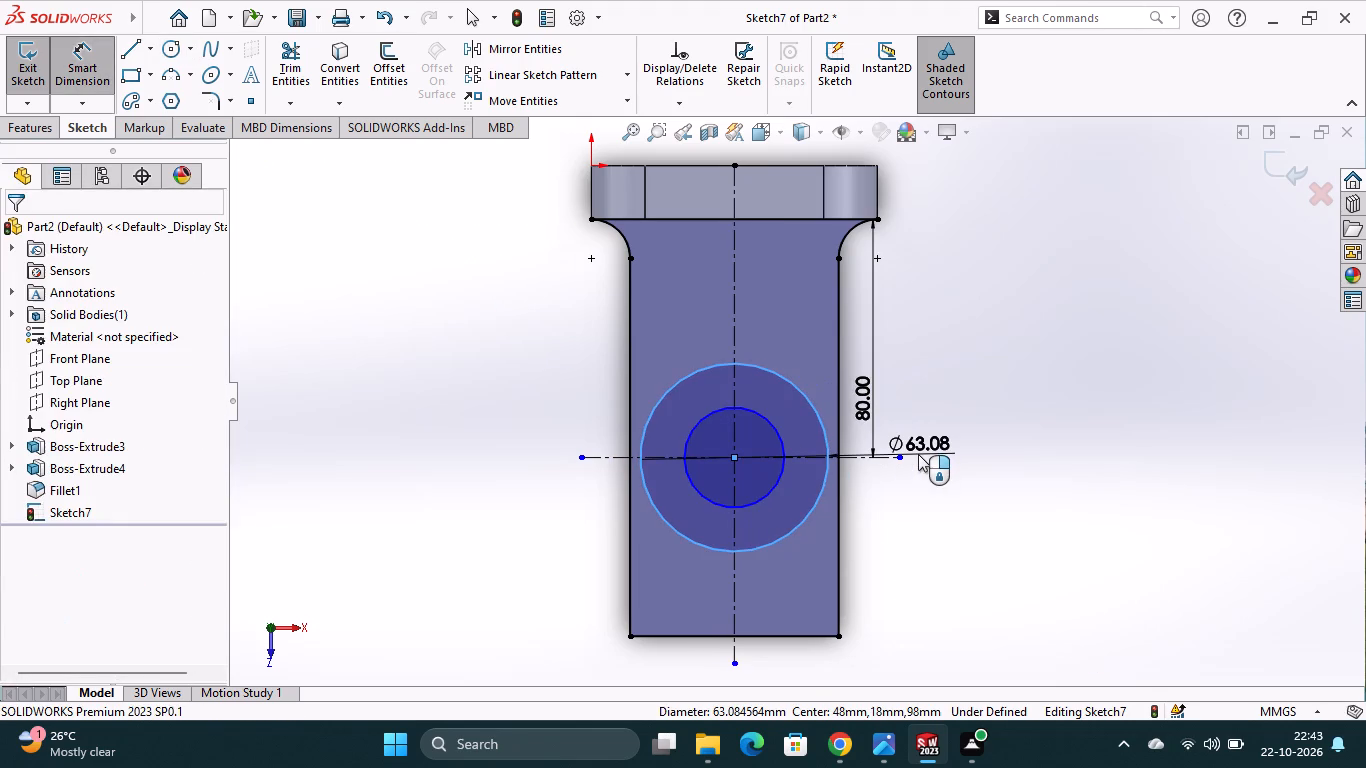
type("50")
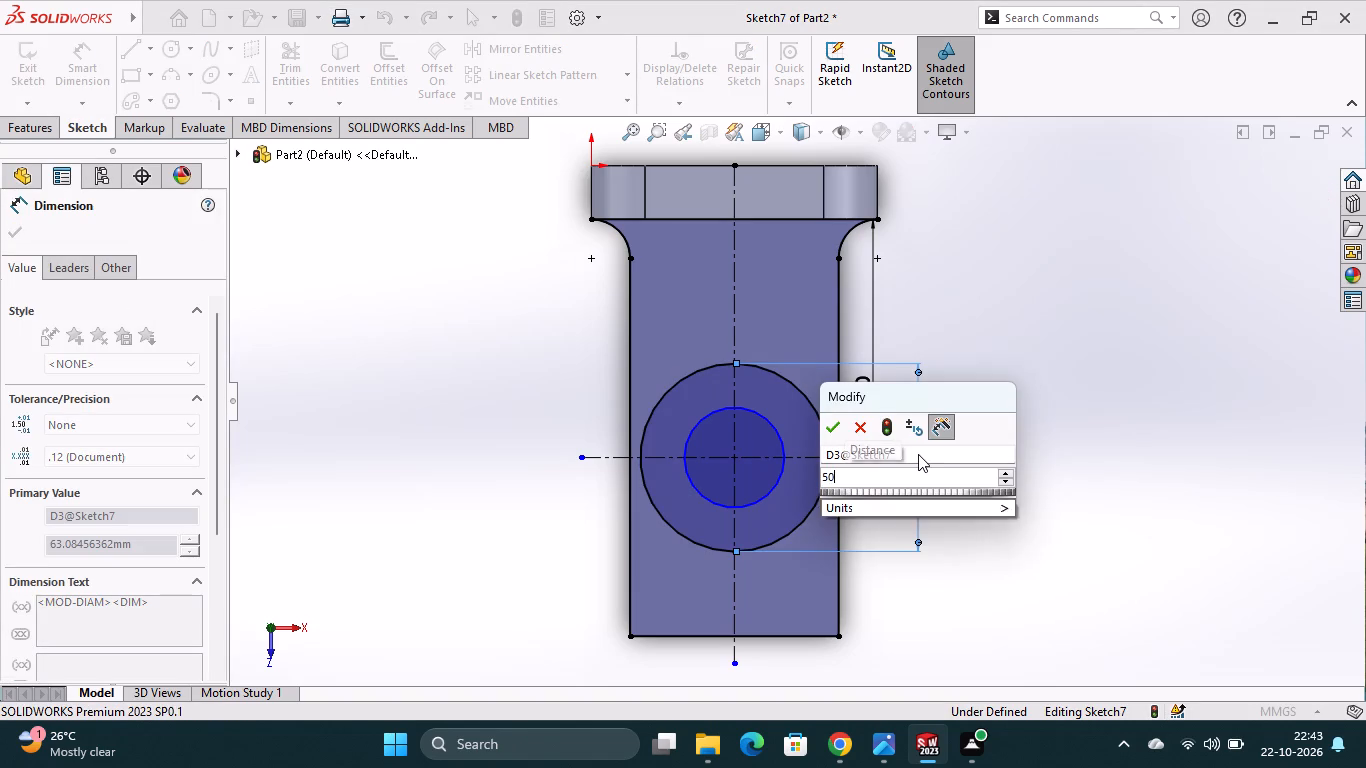
key("Return")
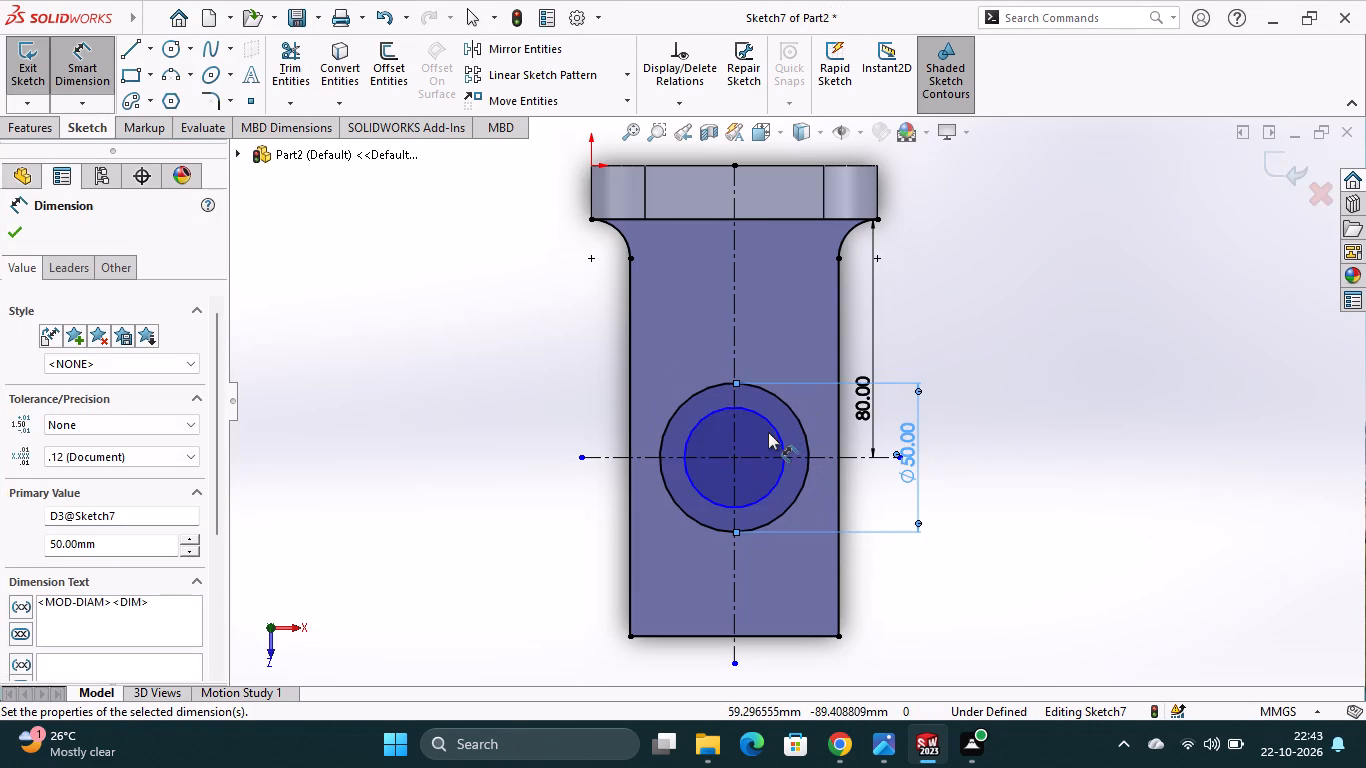
left_click(771, 424)
left_click(548, 414)
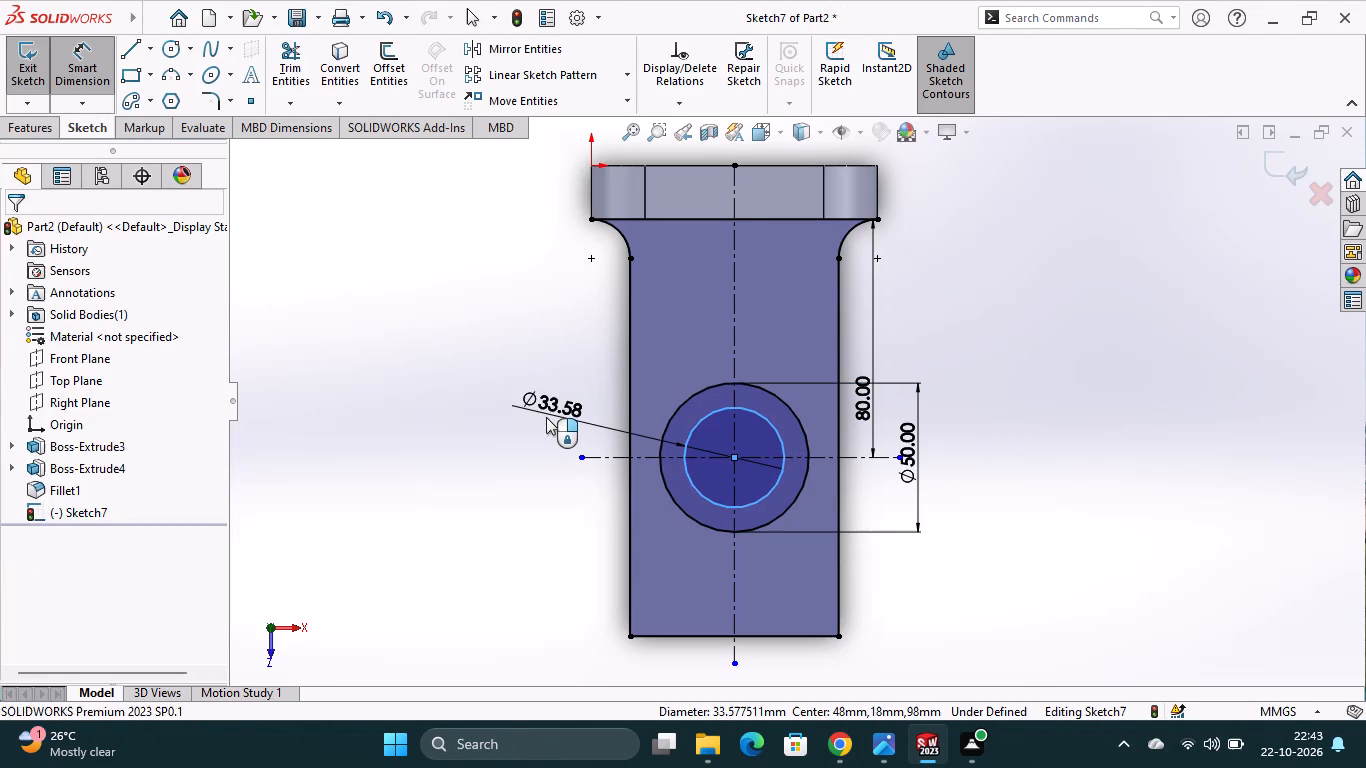
key("2")
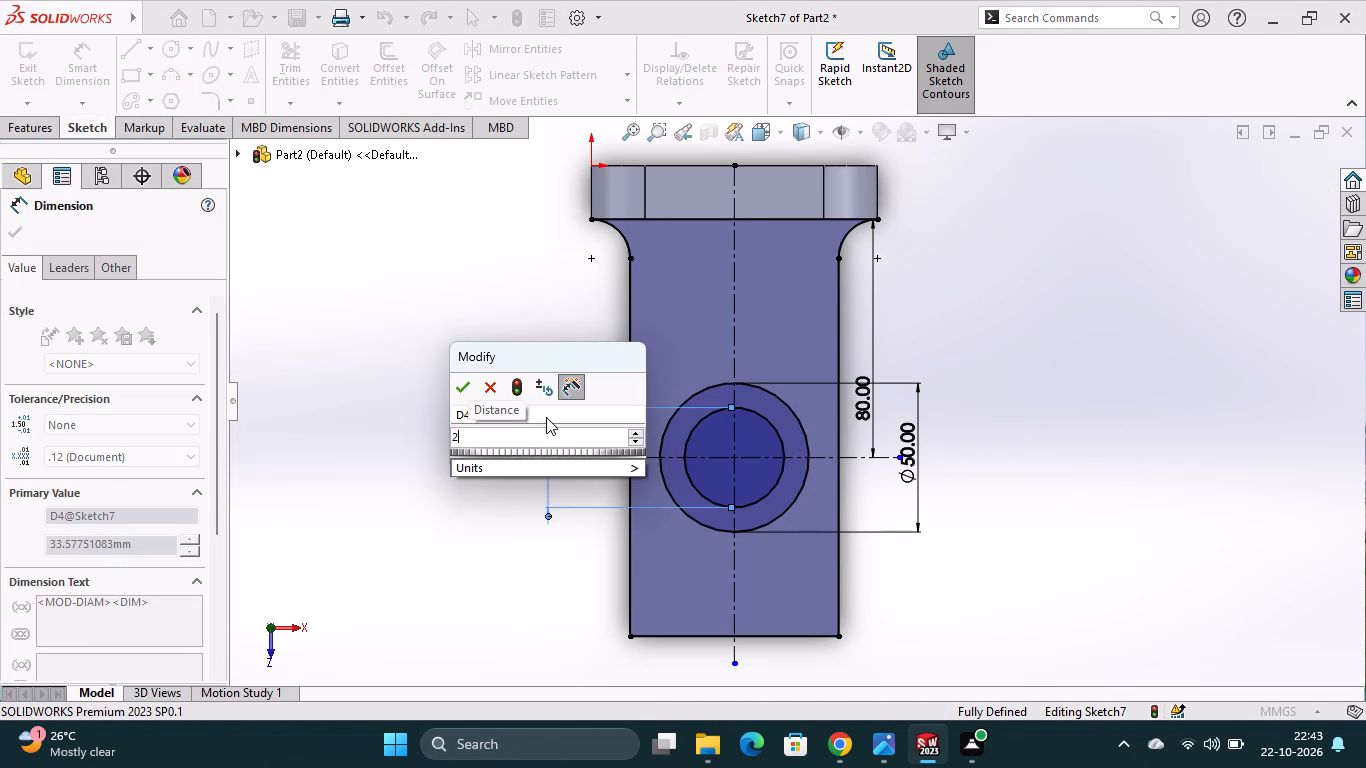
key("8")
key("Return")
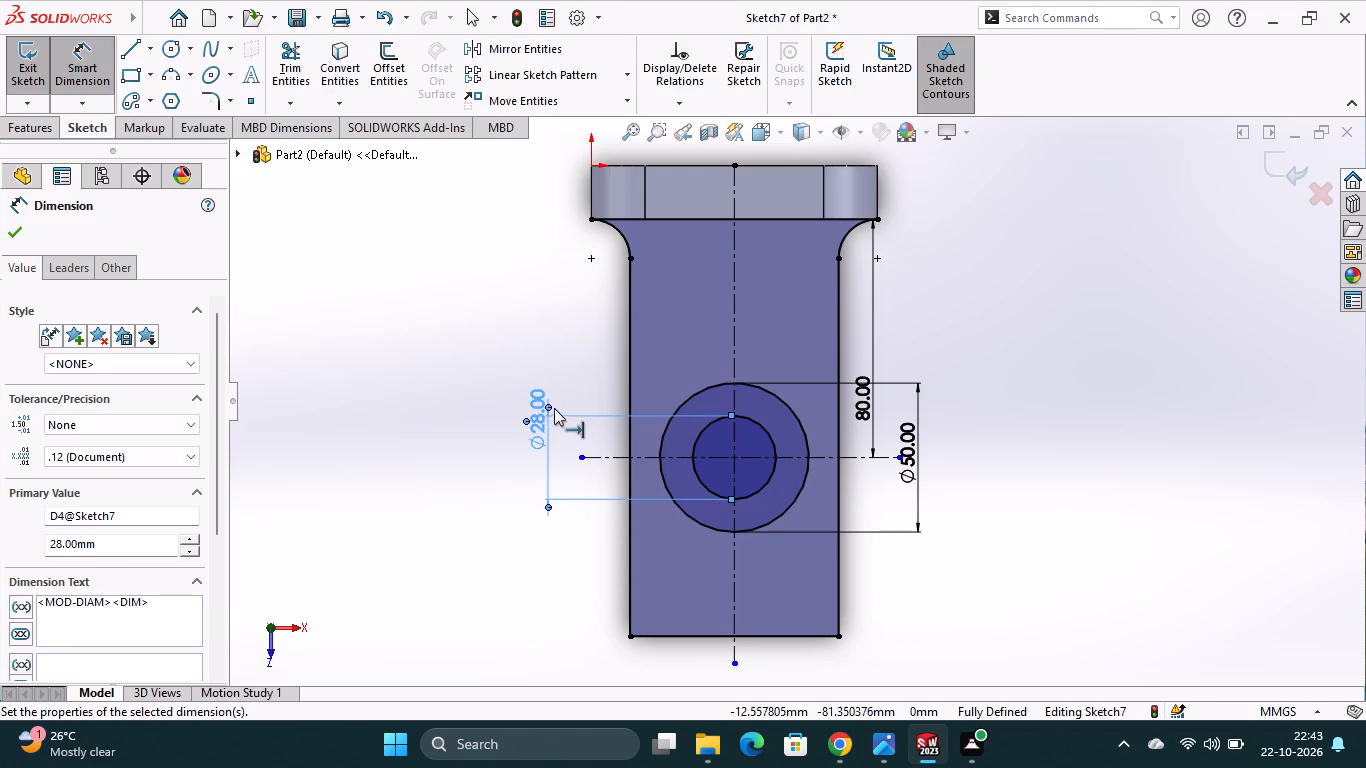
Extrude the ring region between the two circles upward from the base as a 40 mm blind boss.
left_click(28, 124)
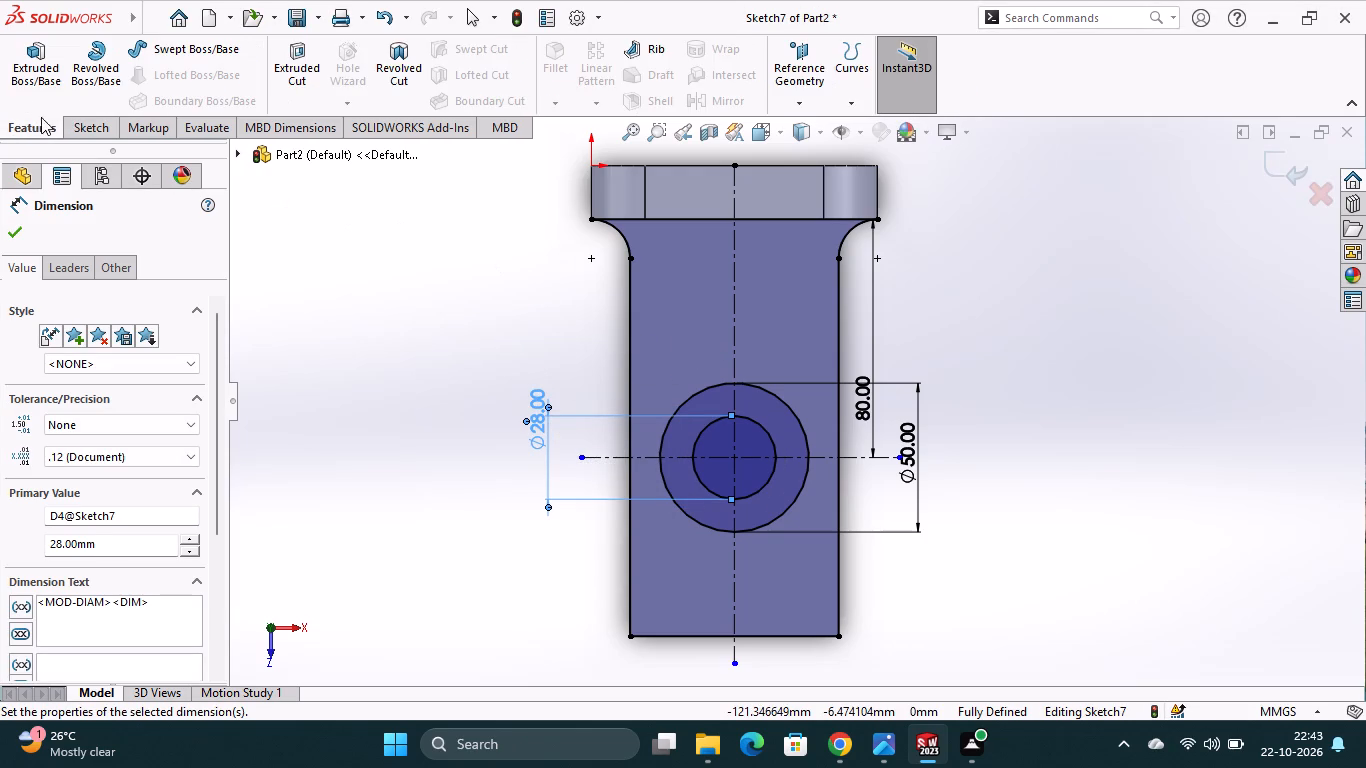
left_click(36, 91)
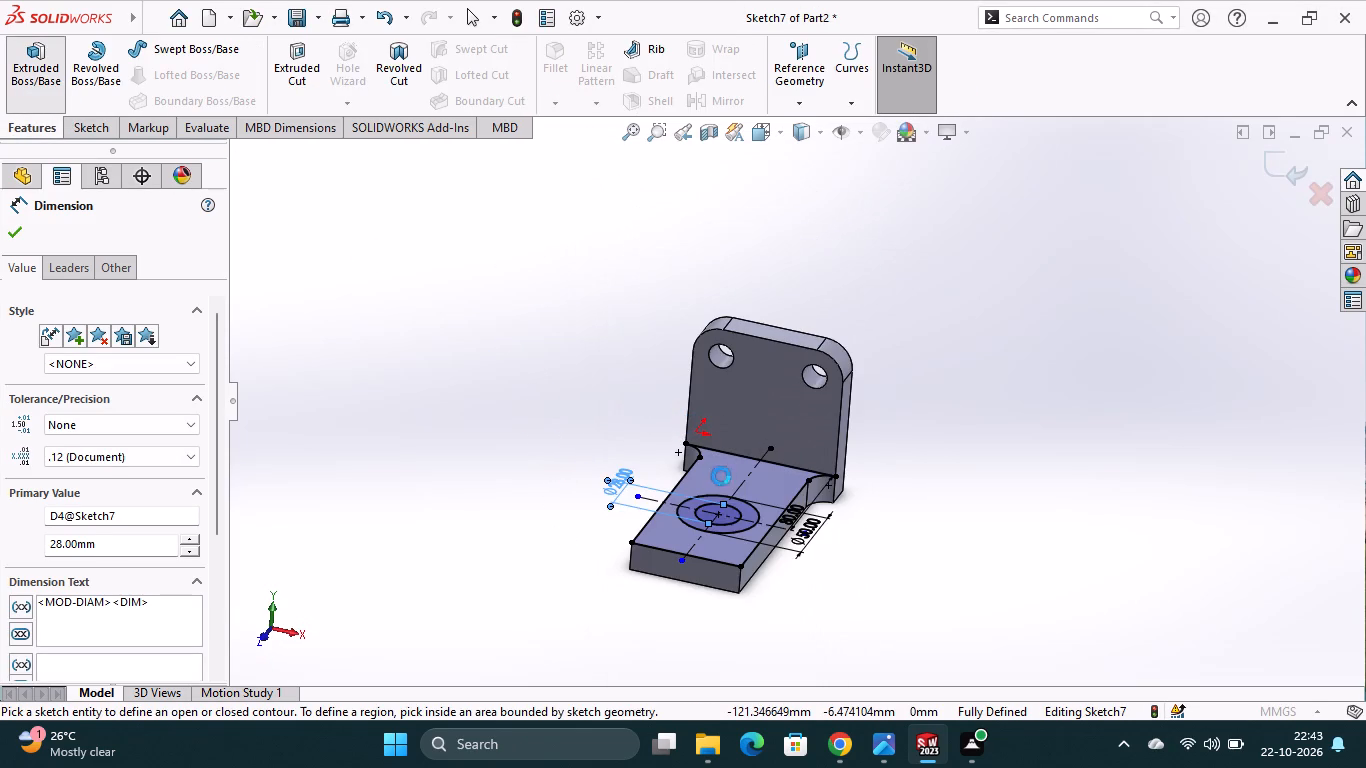
left_click(687, 519)
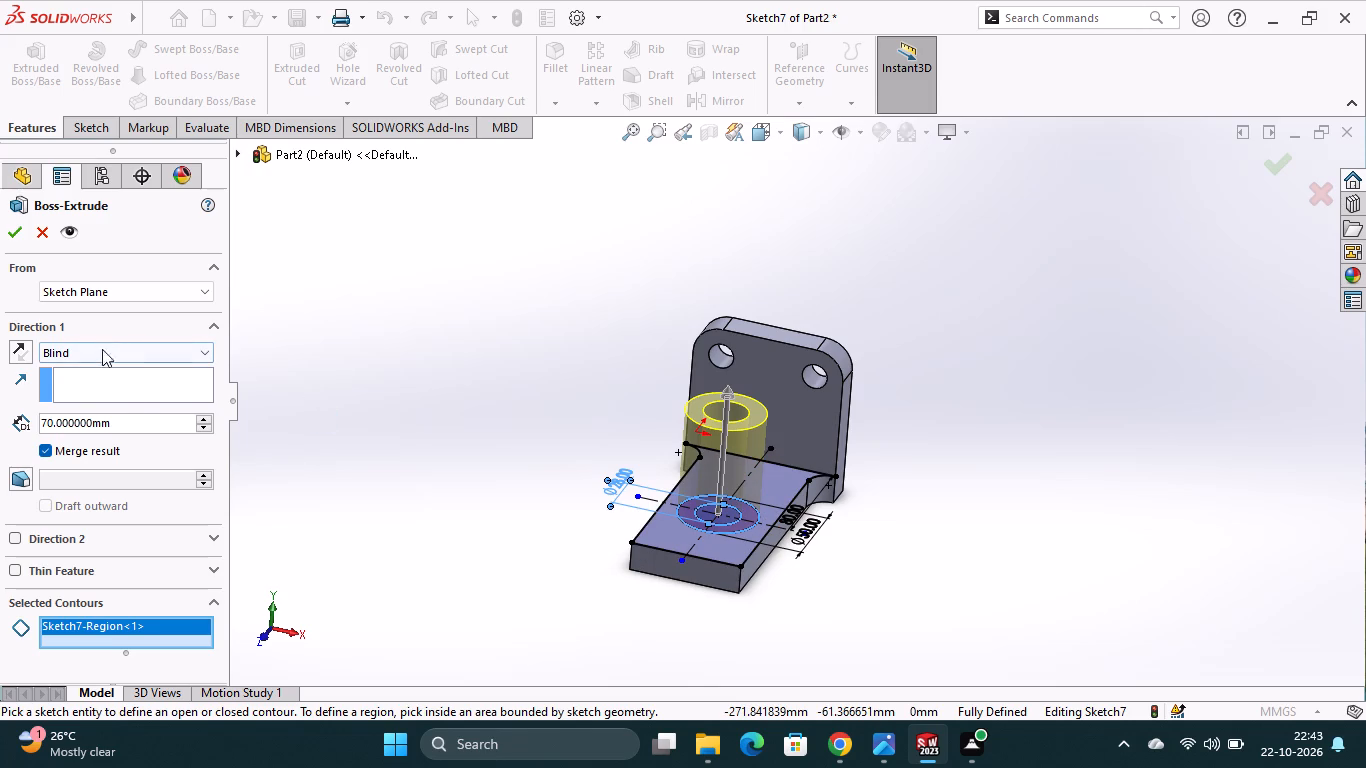
left_click_drag(138, 424, 40, 419)
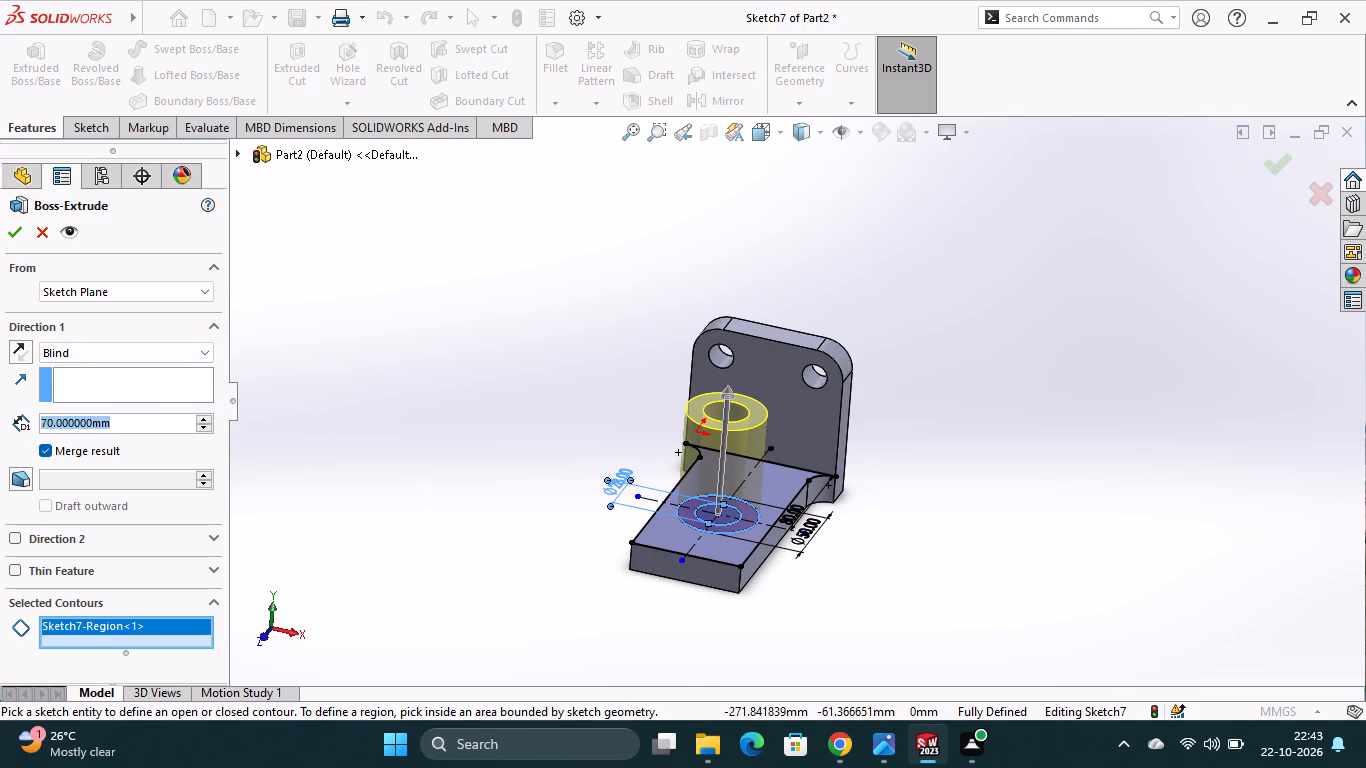
type("40")
key("Return")
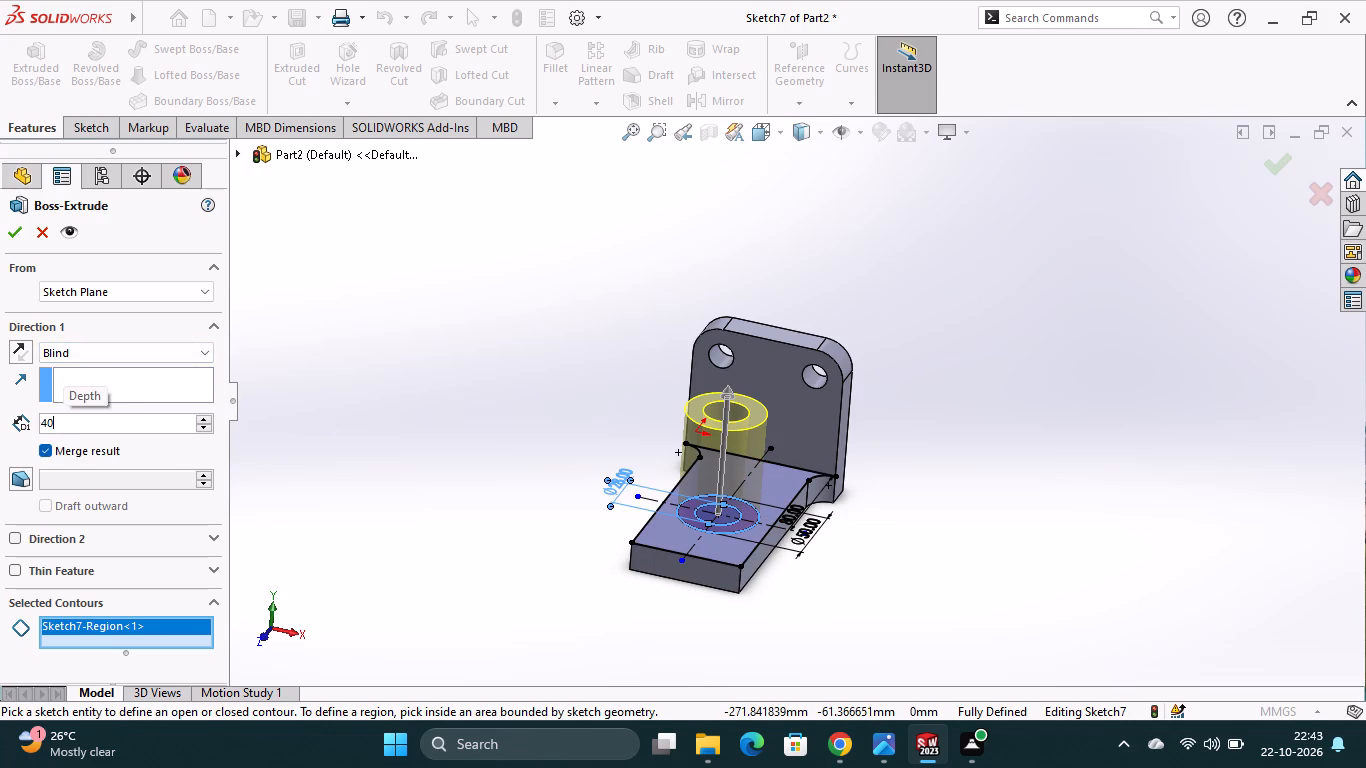
left_click(17, 237)
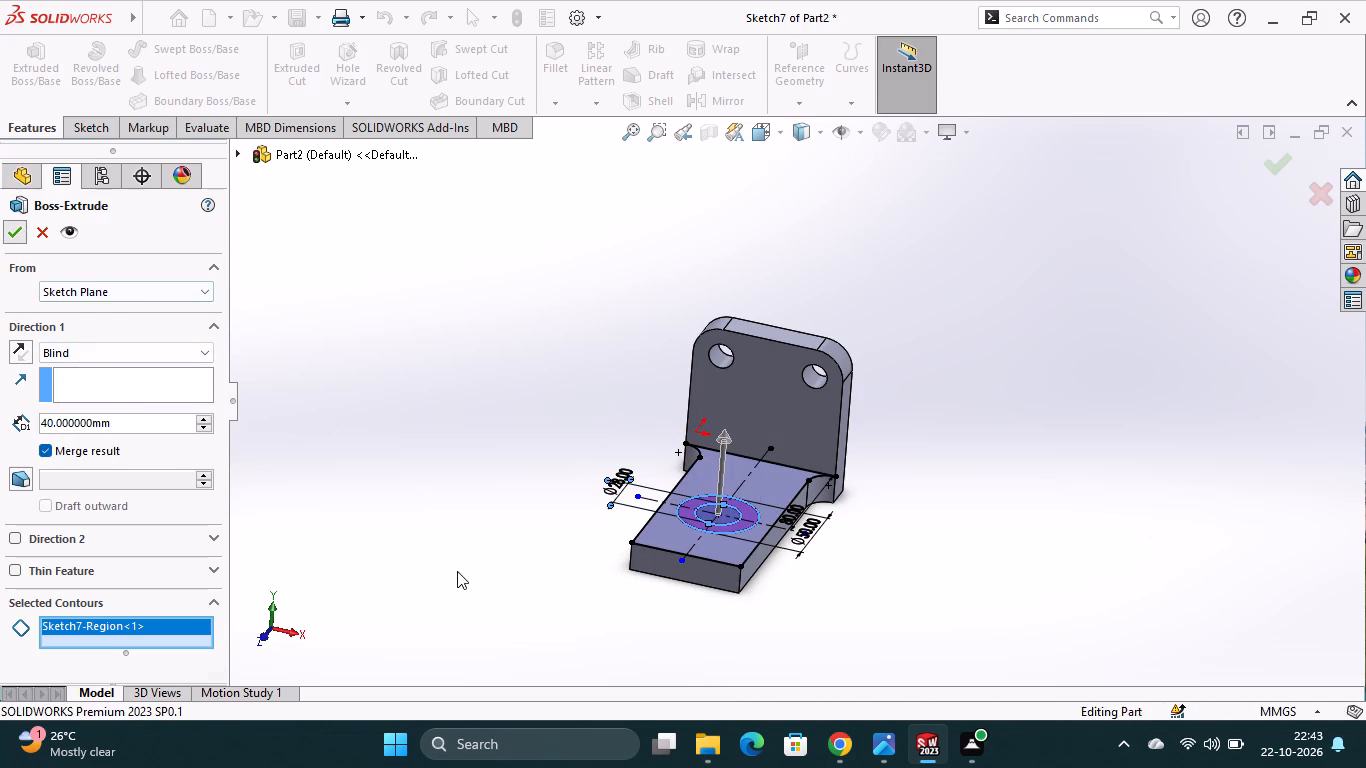
left_click(481, 573)
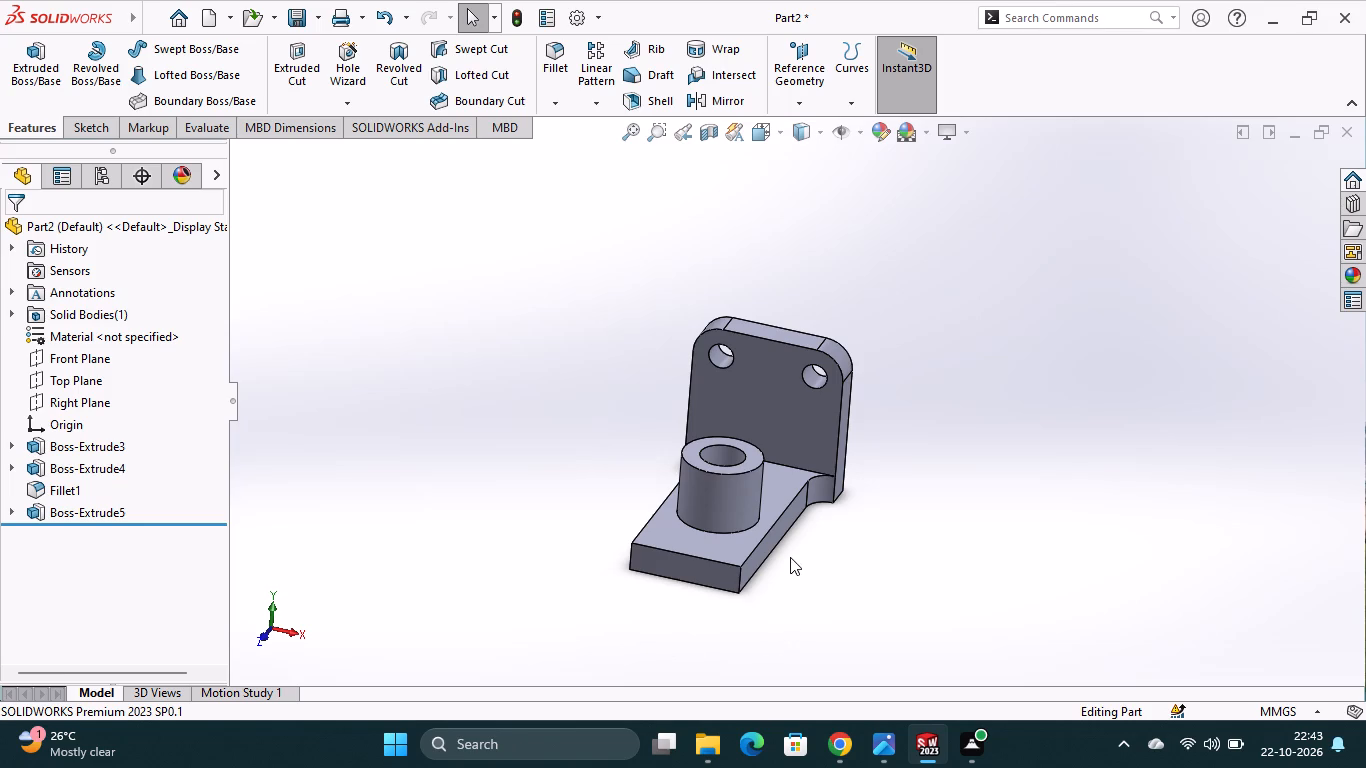
Start a sketch on the base's upper face and draw a horizontal centerline through the boss's center, extending past both side edges.
scroll(791, 551, "down", 1)
left_click(813, 520)
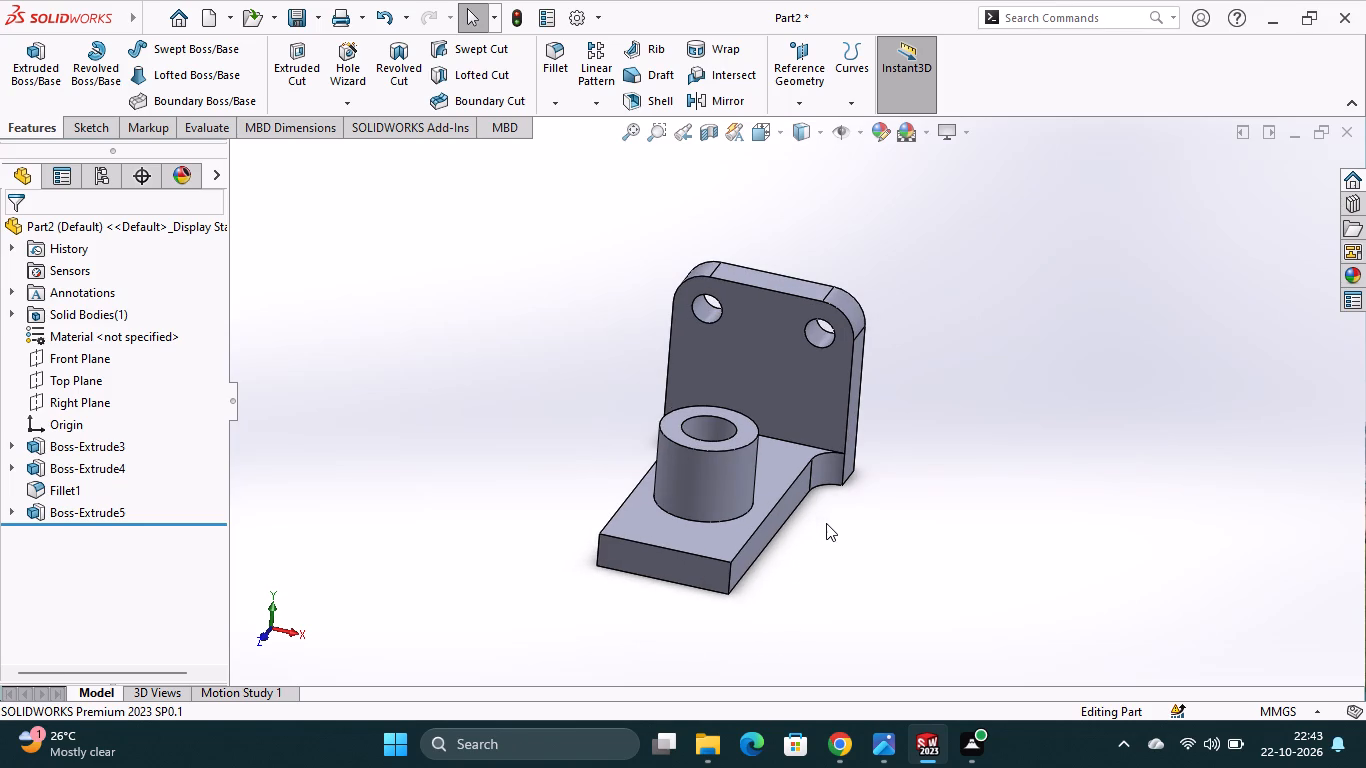
left_click(644, 529)
left_click(735, 469)
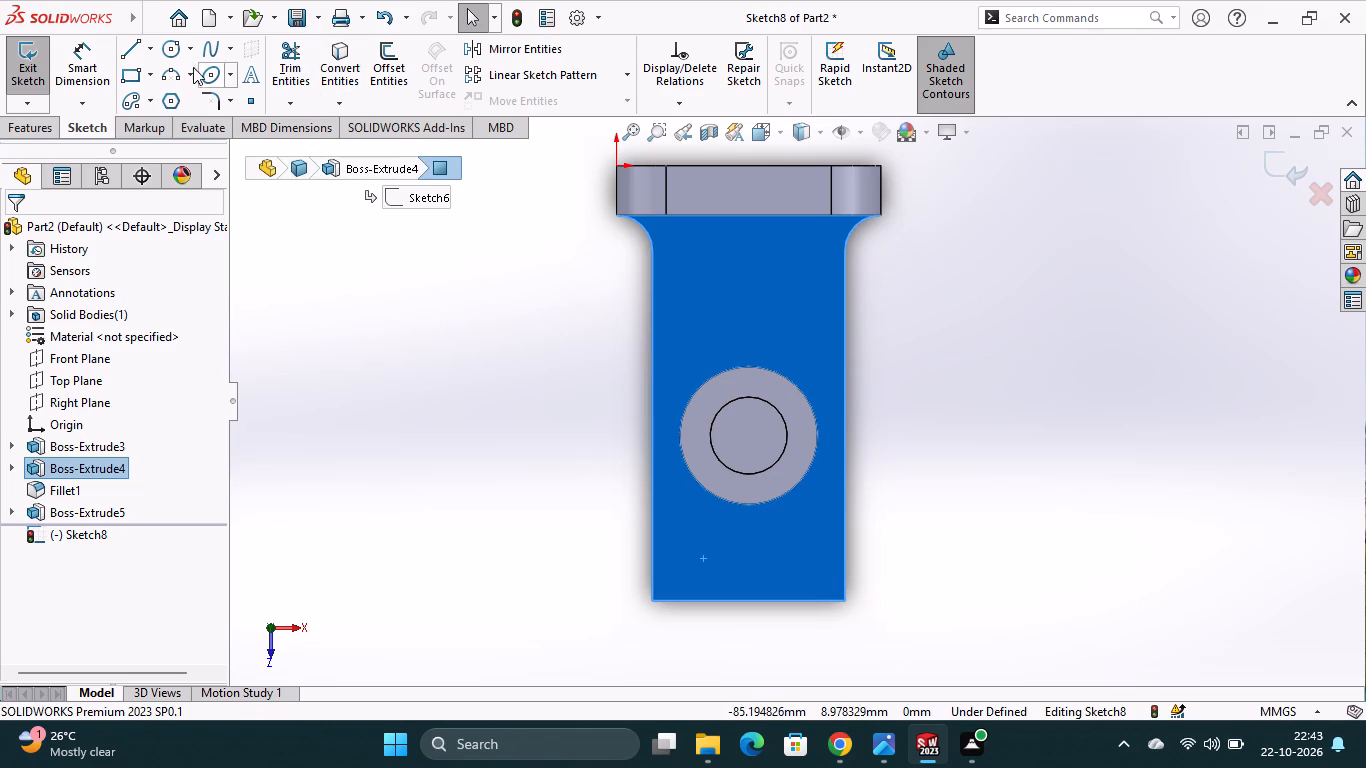
left_click(150, 53)
left_click(149, 91)
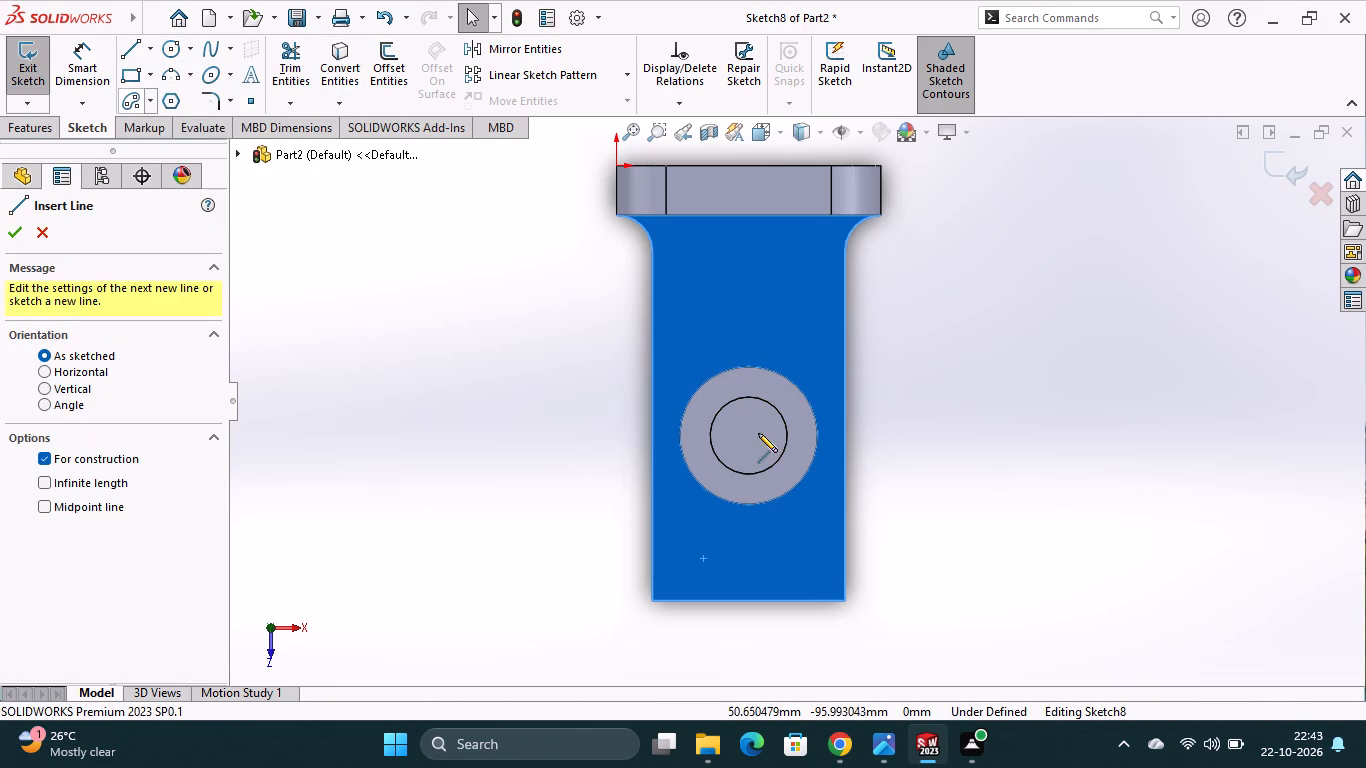
left_click(746, 435)
left_click(609, 433)
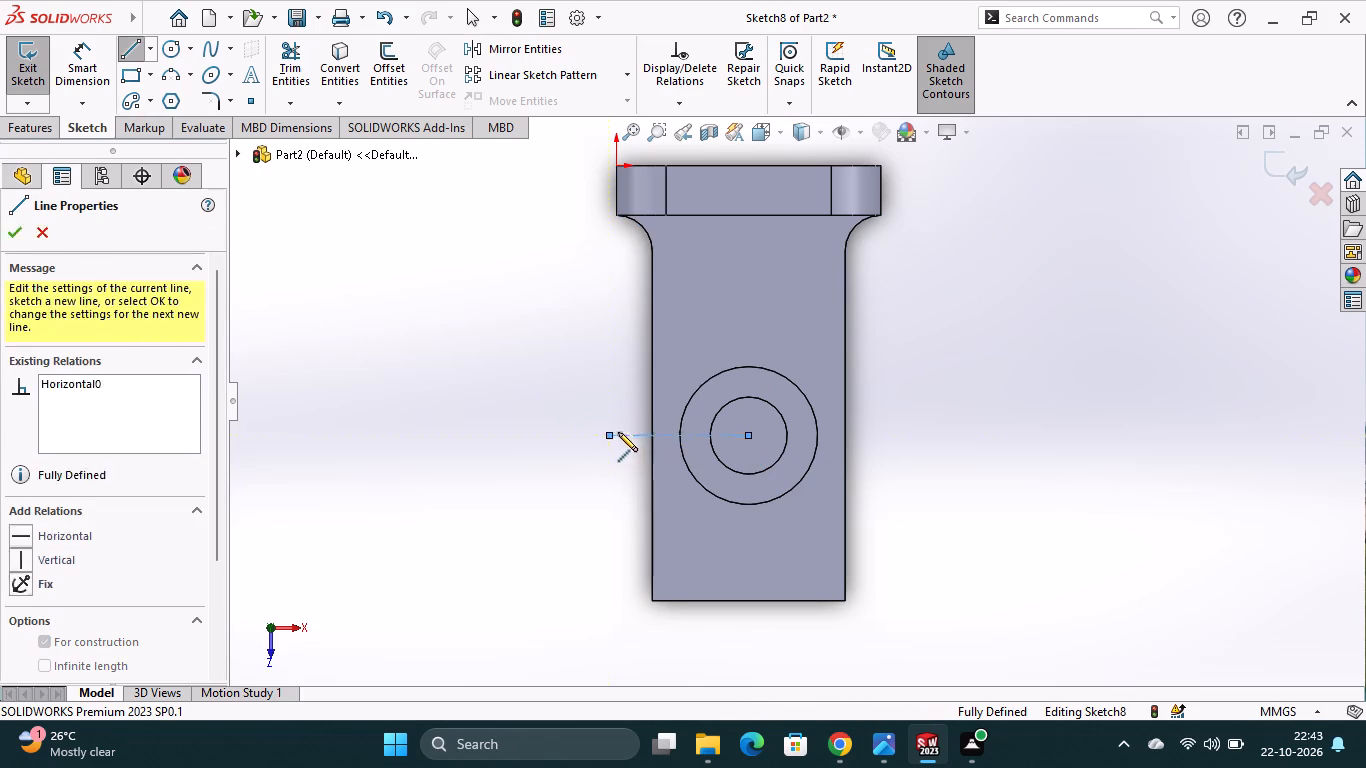
left_click(887, 439)
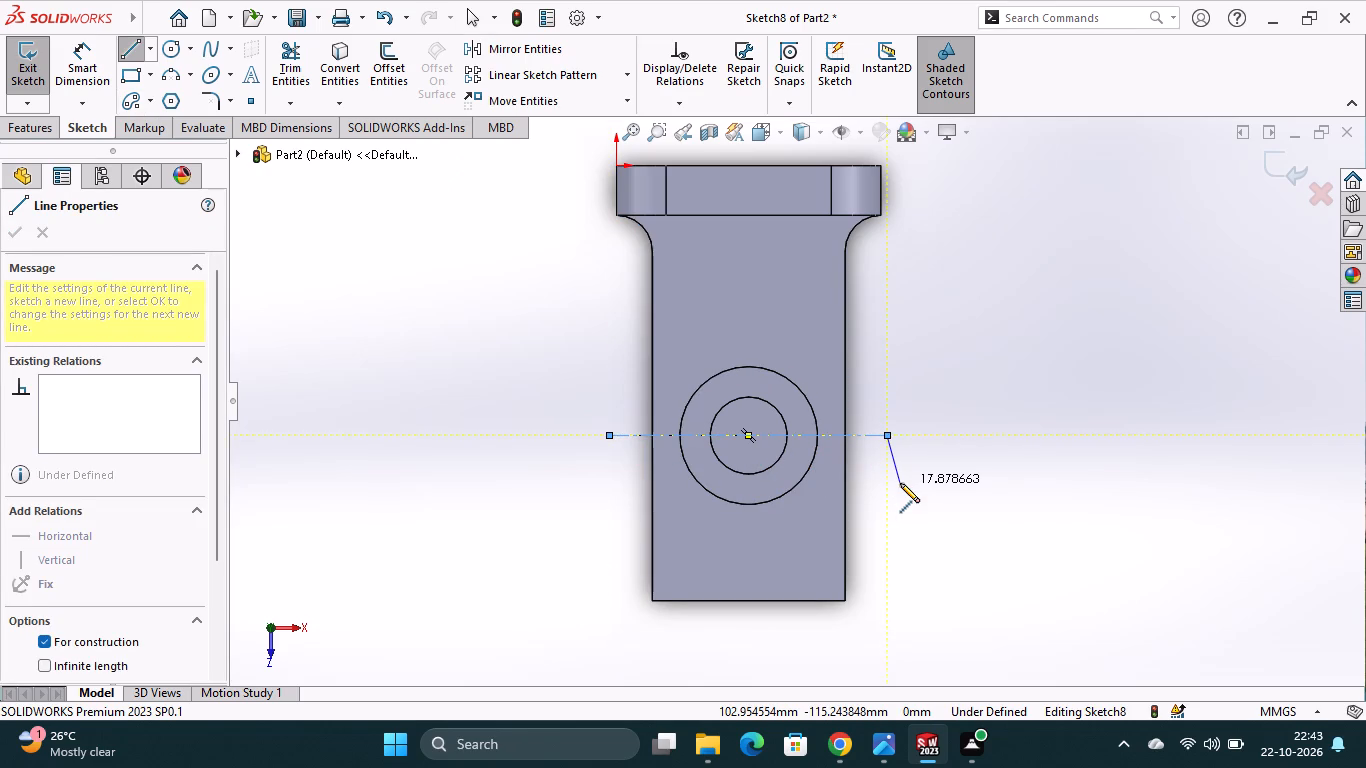
key("Escape")
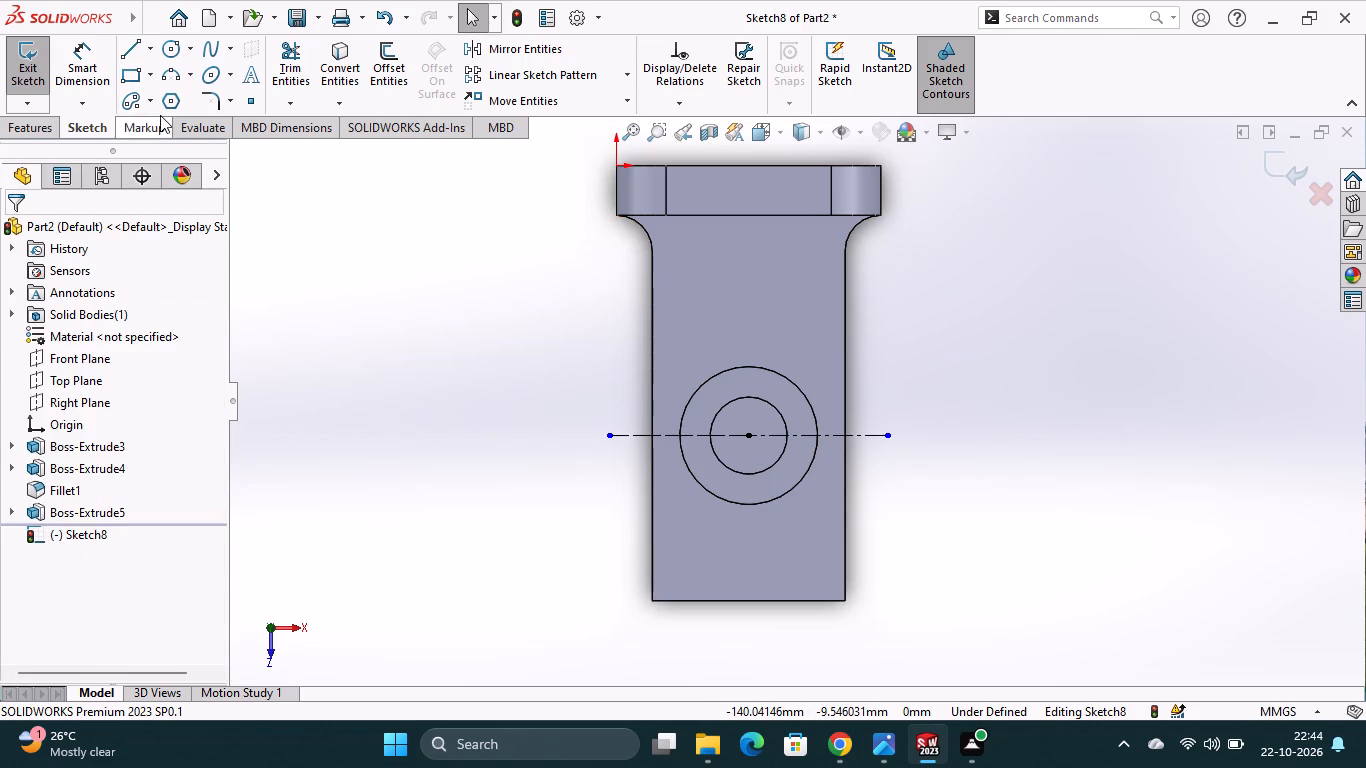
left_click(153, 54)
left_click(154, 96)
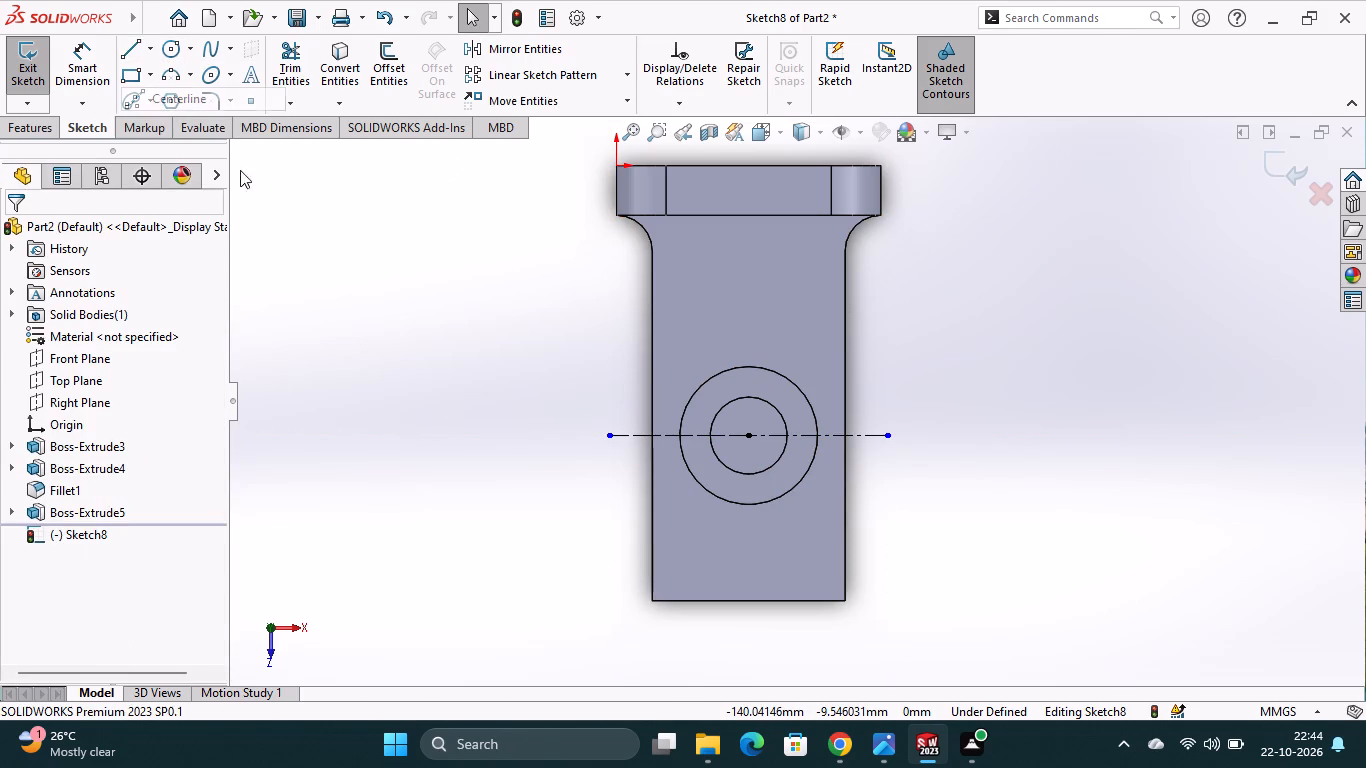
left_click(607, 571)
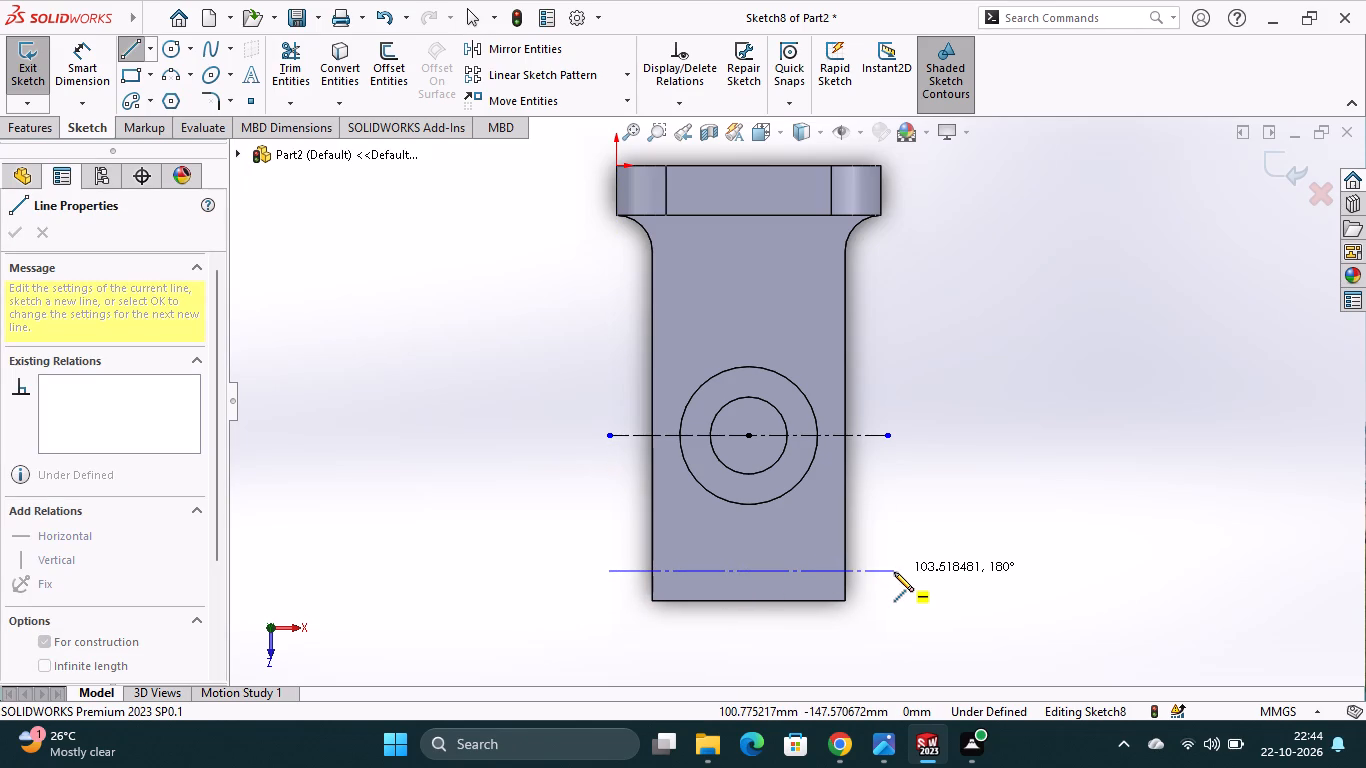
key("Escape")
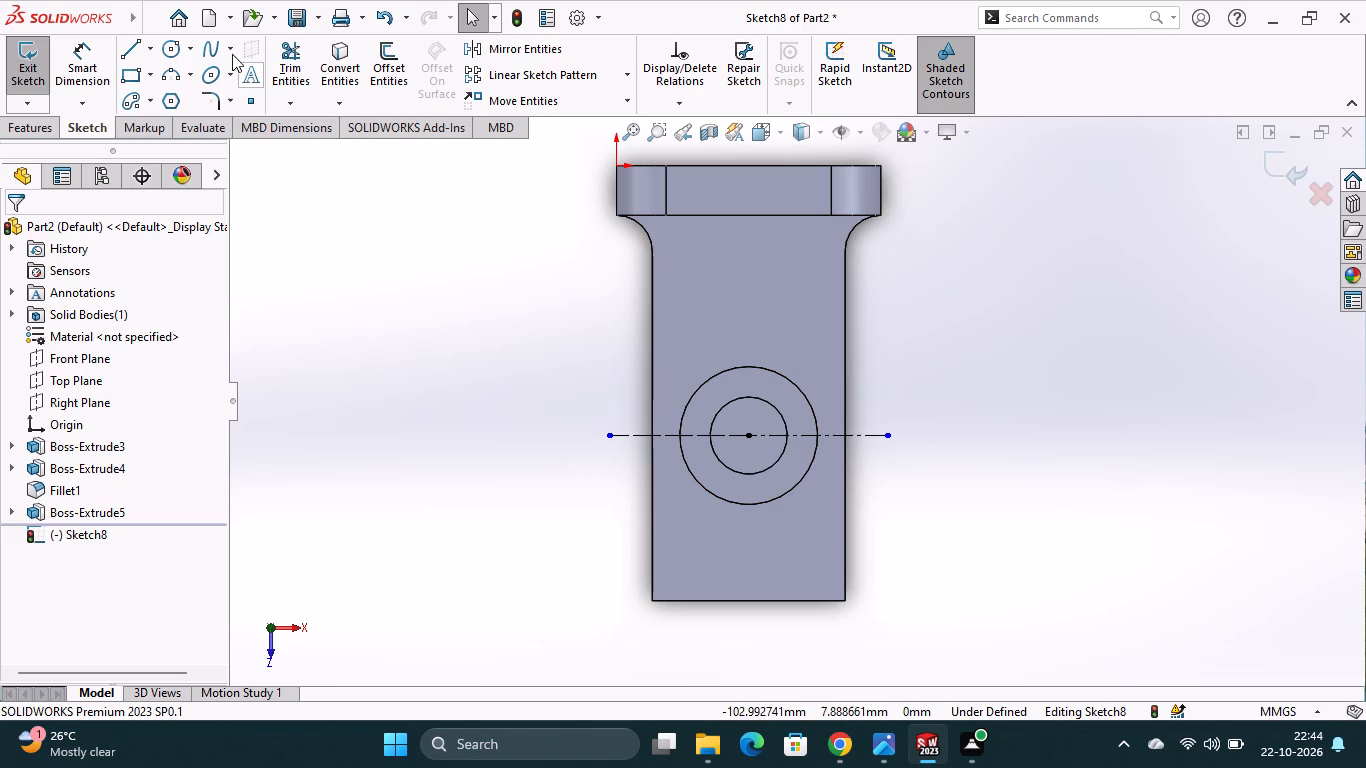
Sketch a circle about 39 mm in diameter centred on the midpoint of the base's free end edge.
left_click(170, 50)
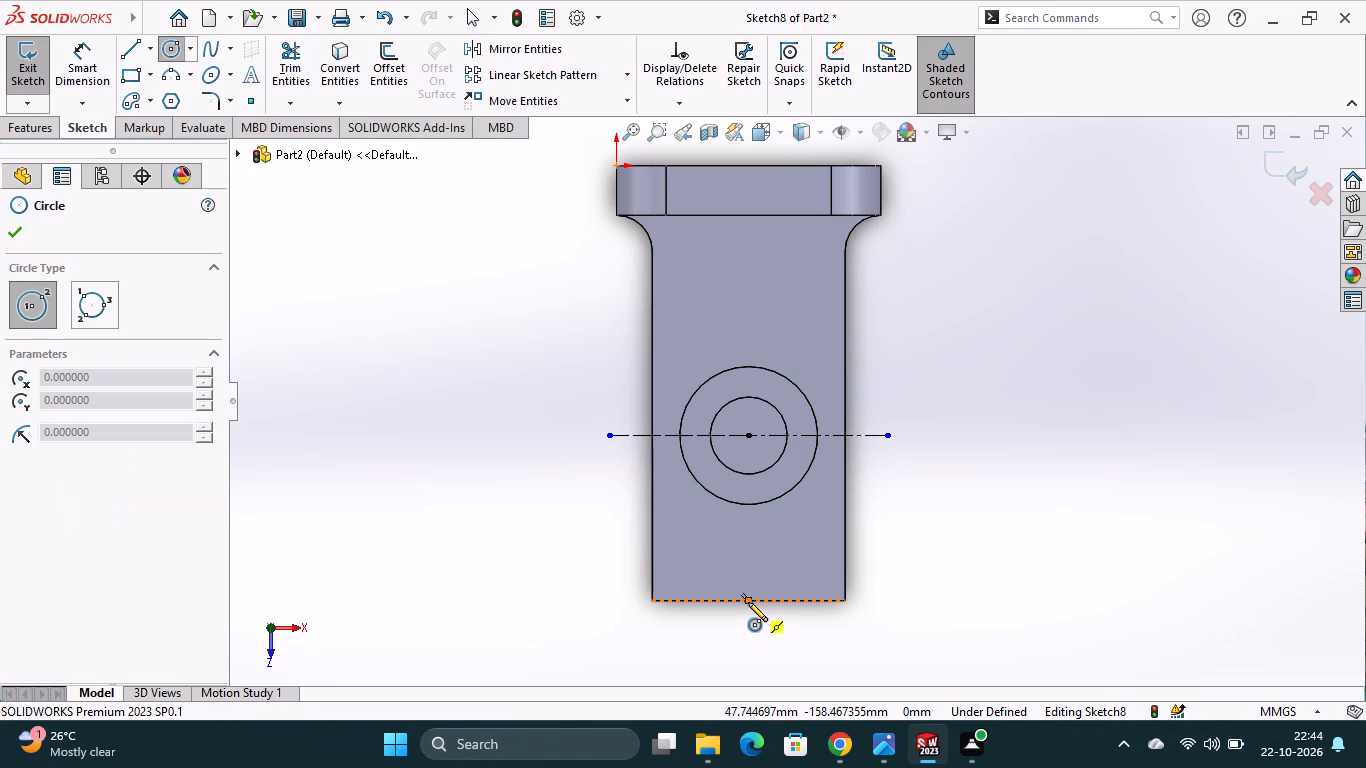
left_click(748, 602)
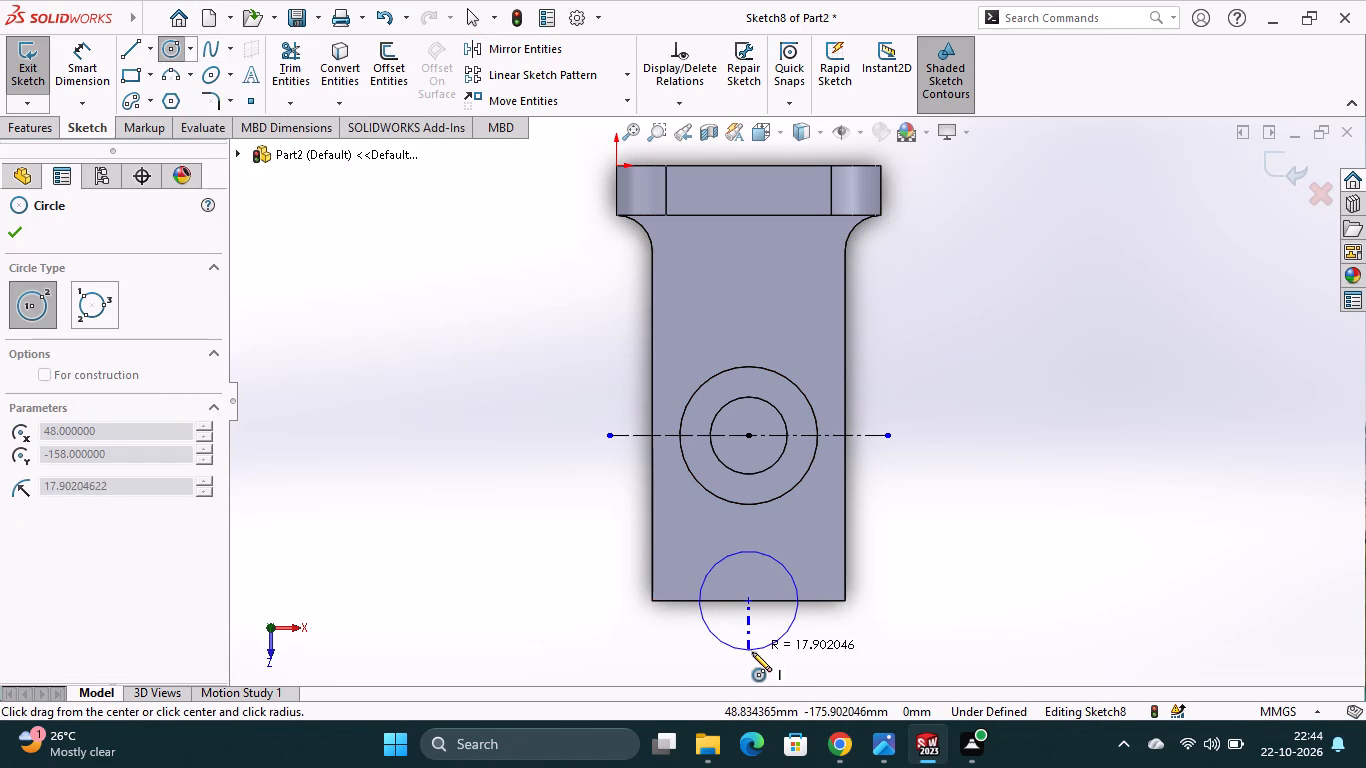
left_click(751, 654)
Dimension the circle at the base's free end to 36 mm diameter.
left_click(84, 50)
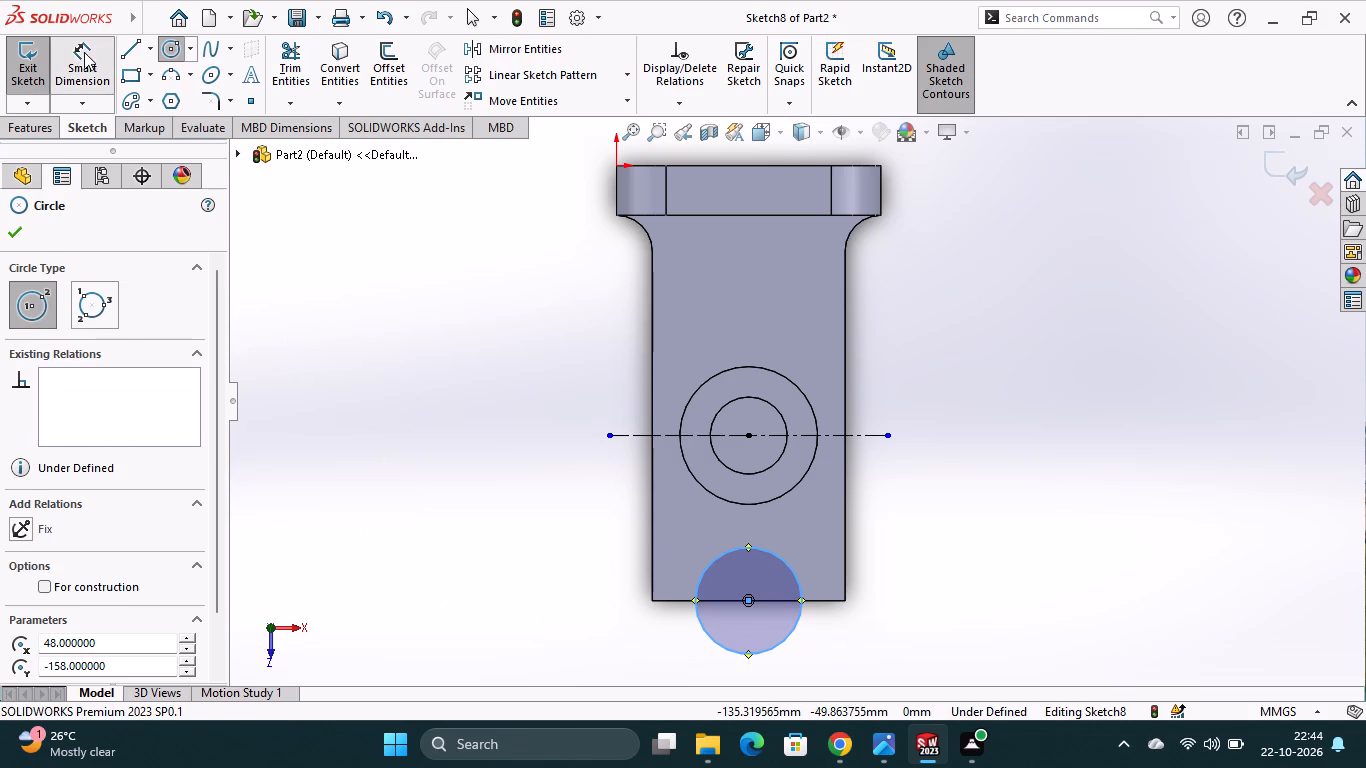
left_click(722, 649)
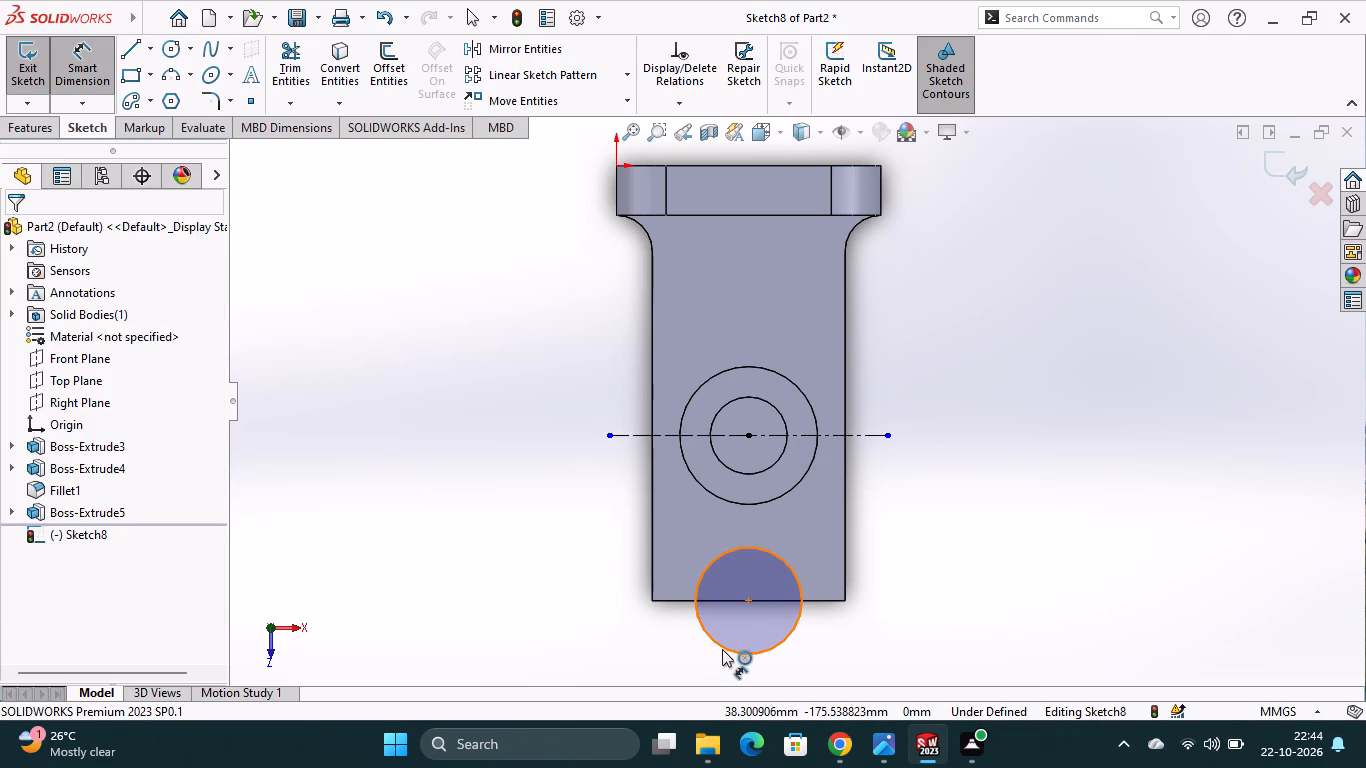
left_click(602, 632)
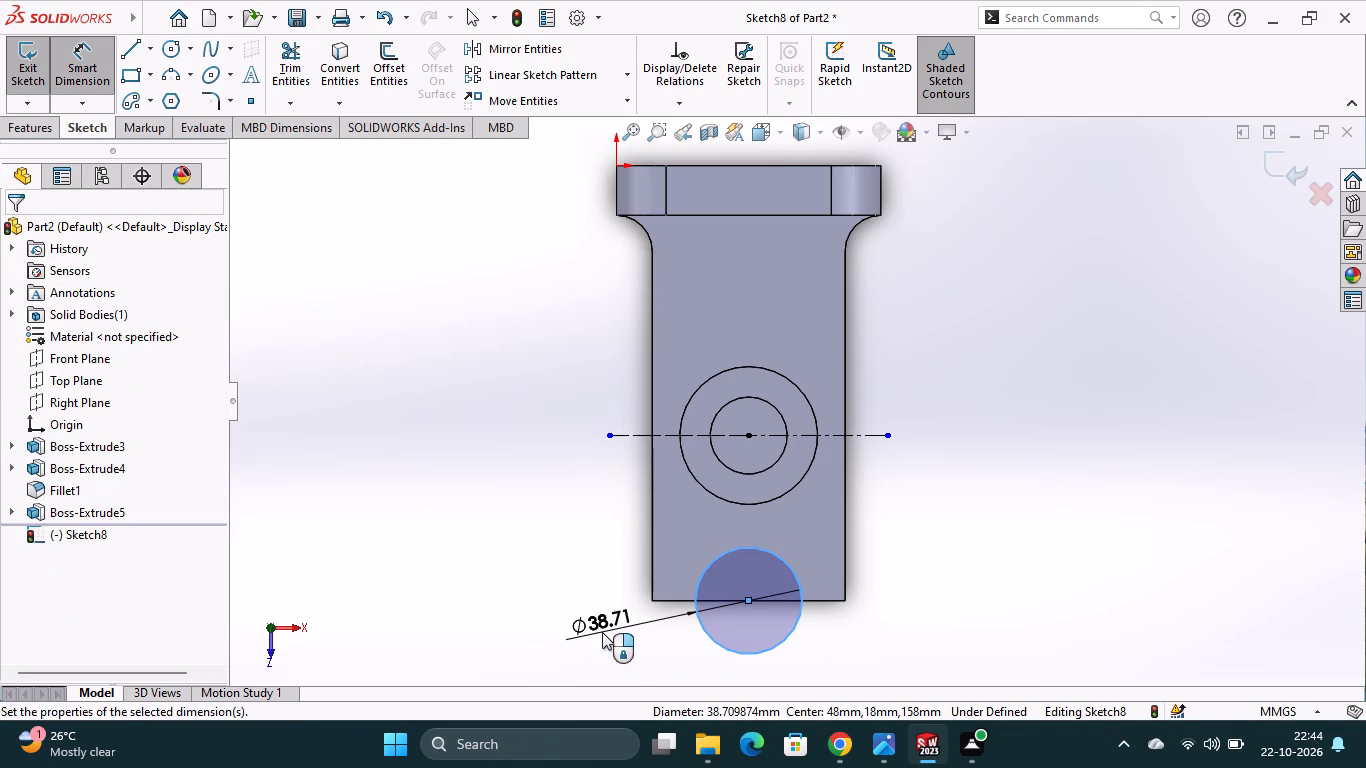
key("1")
key("BackSpace")
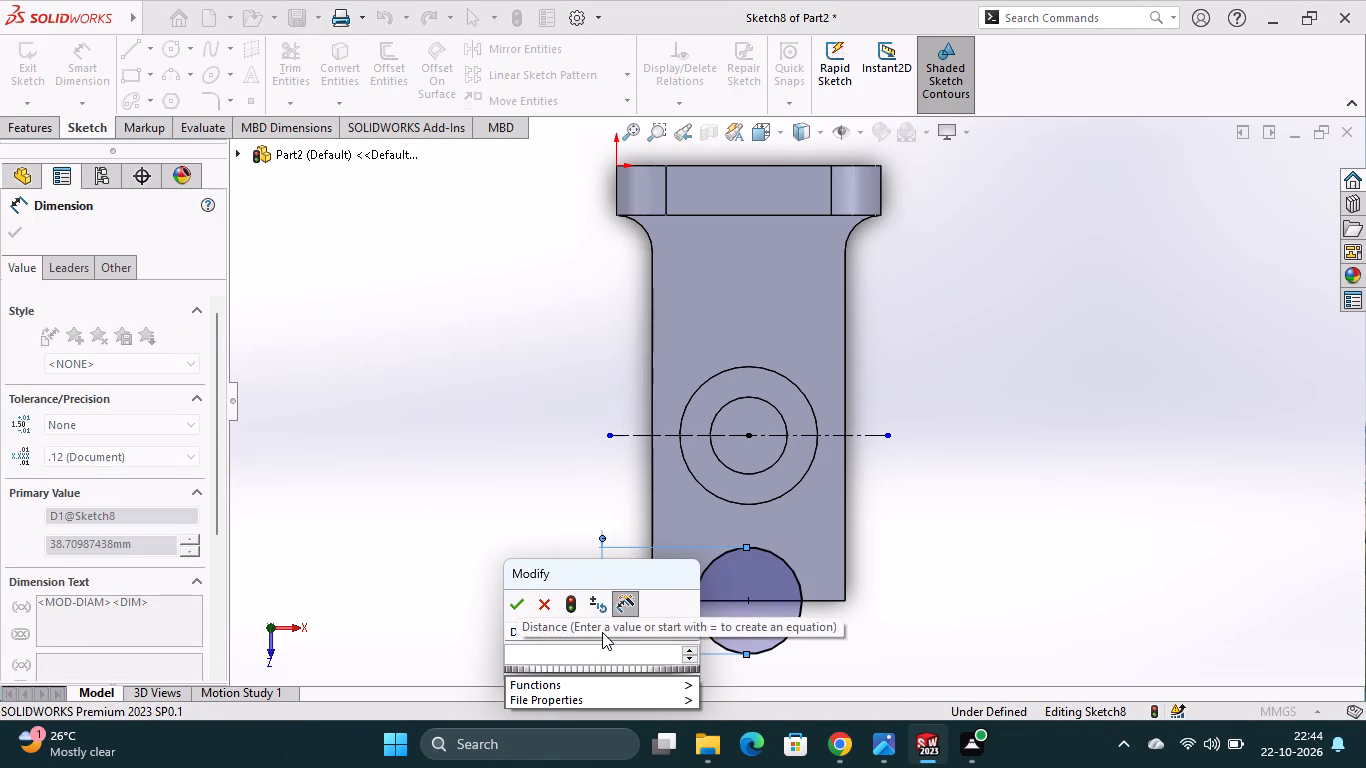
key("3")
key("6")
key("Return")
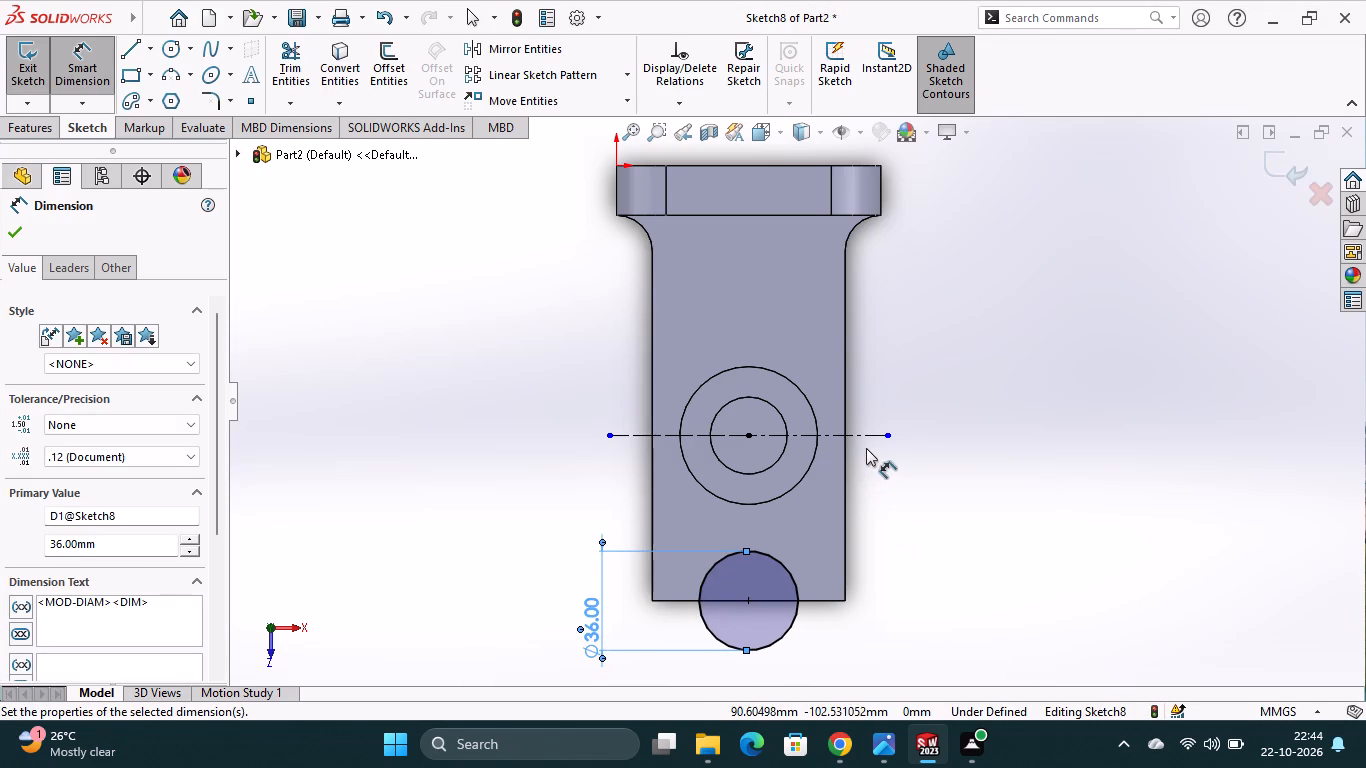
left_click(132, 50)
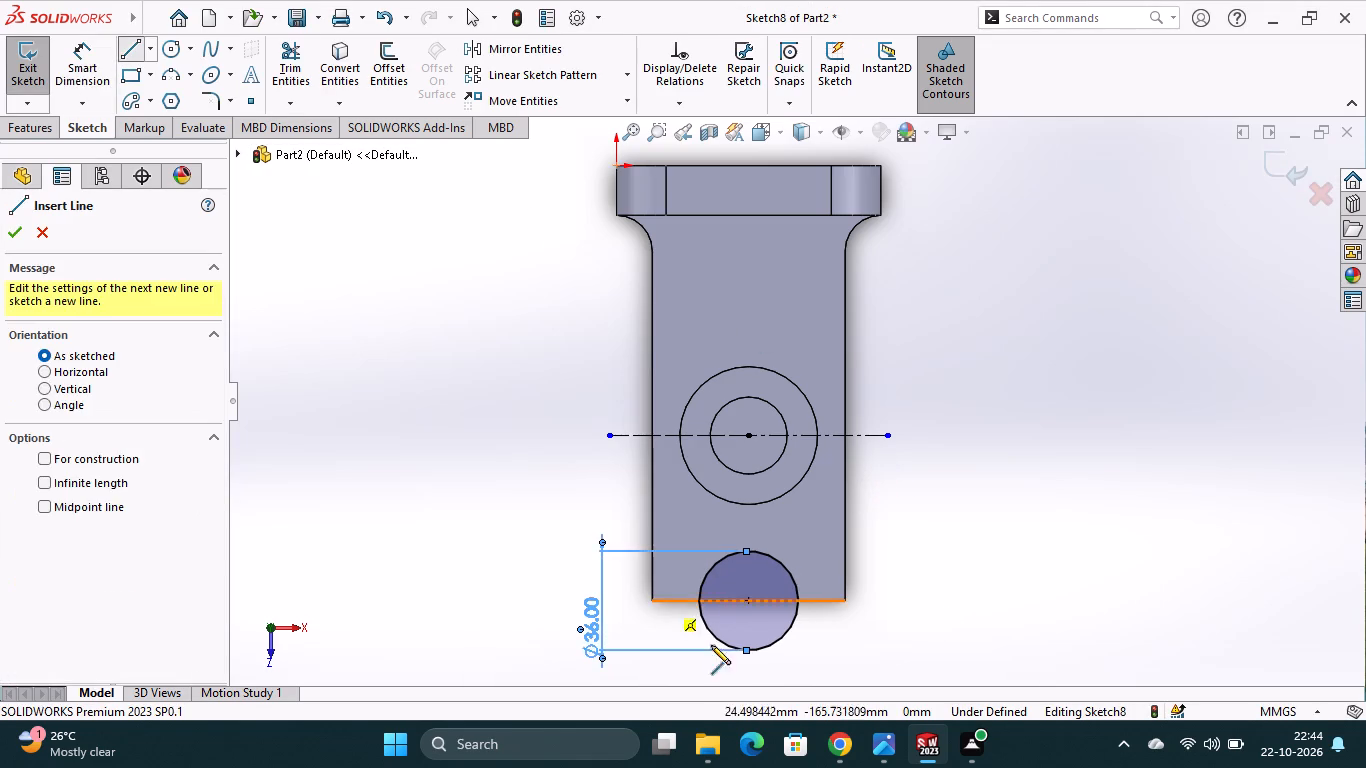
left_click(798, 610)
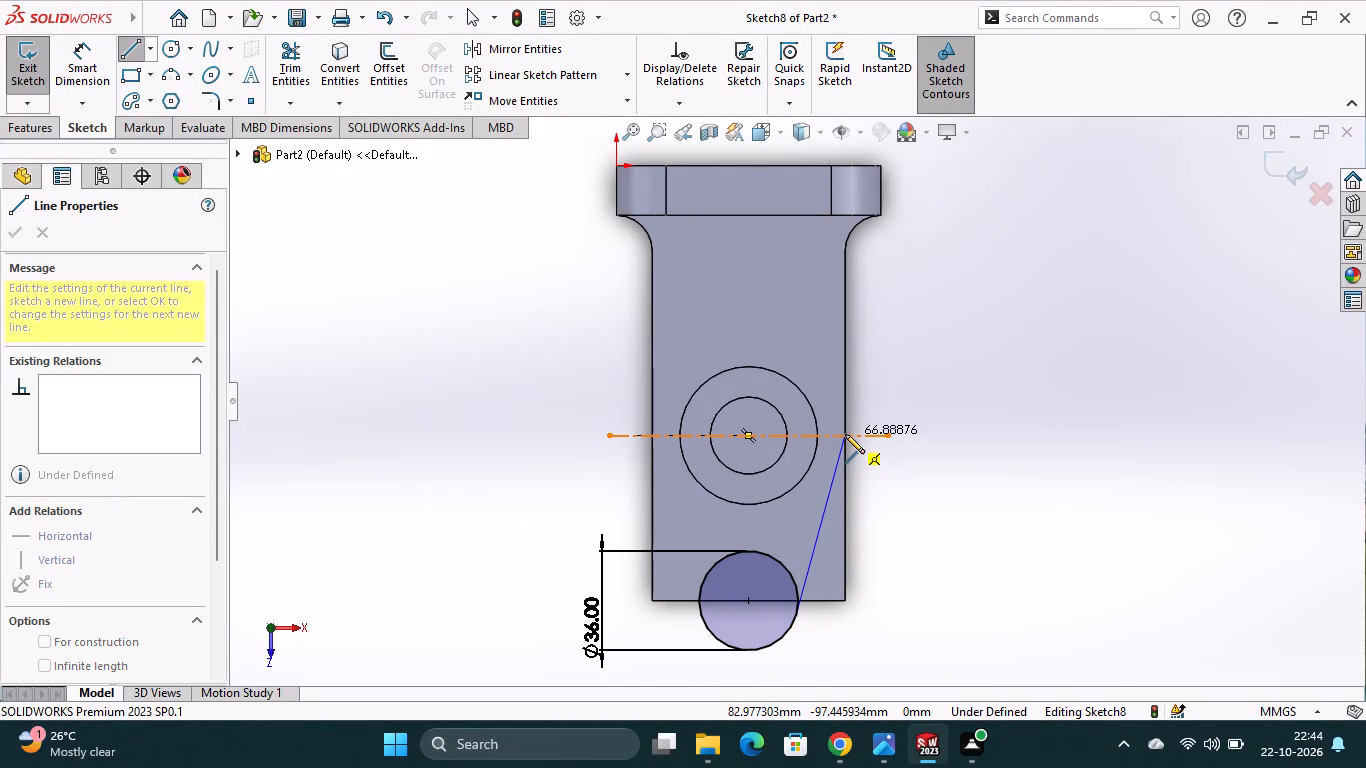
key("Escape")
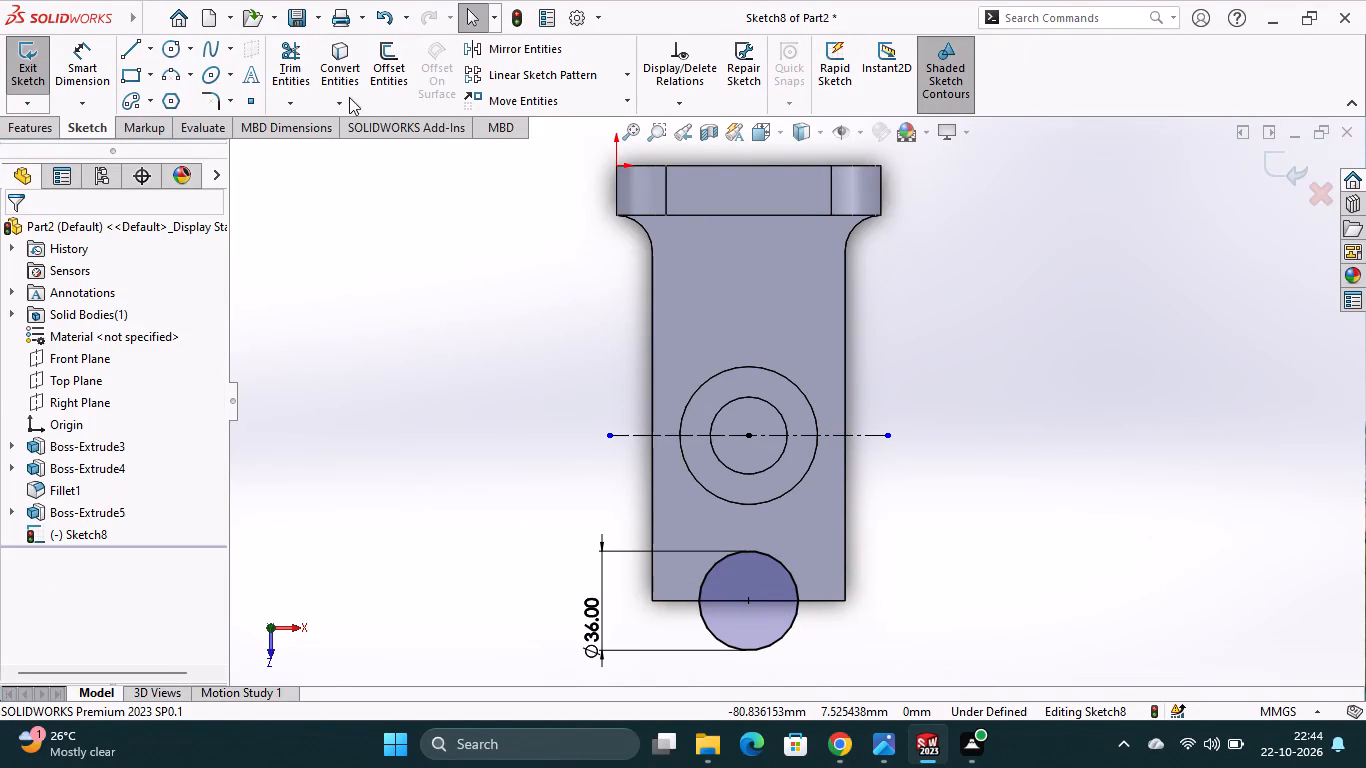
Convert the base's two long straight side edges into sketch lines.
left_click(350, 74)
left_click(652, 367)
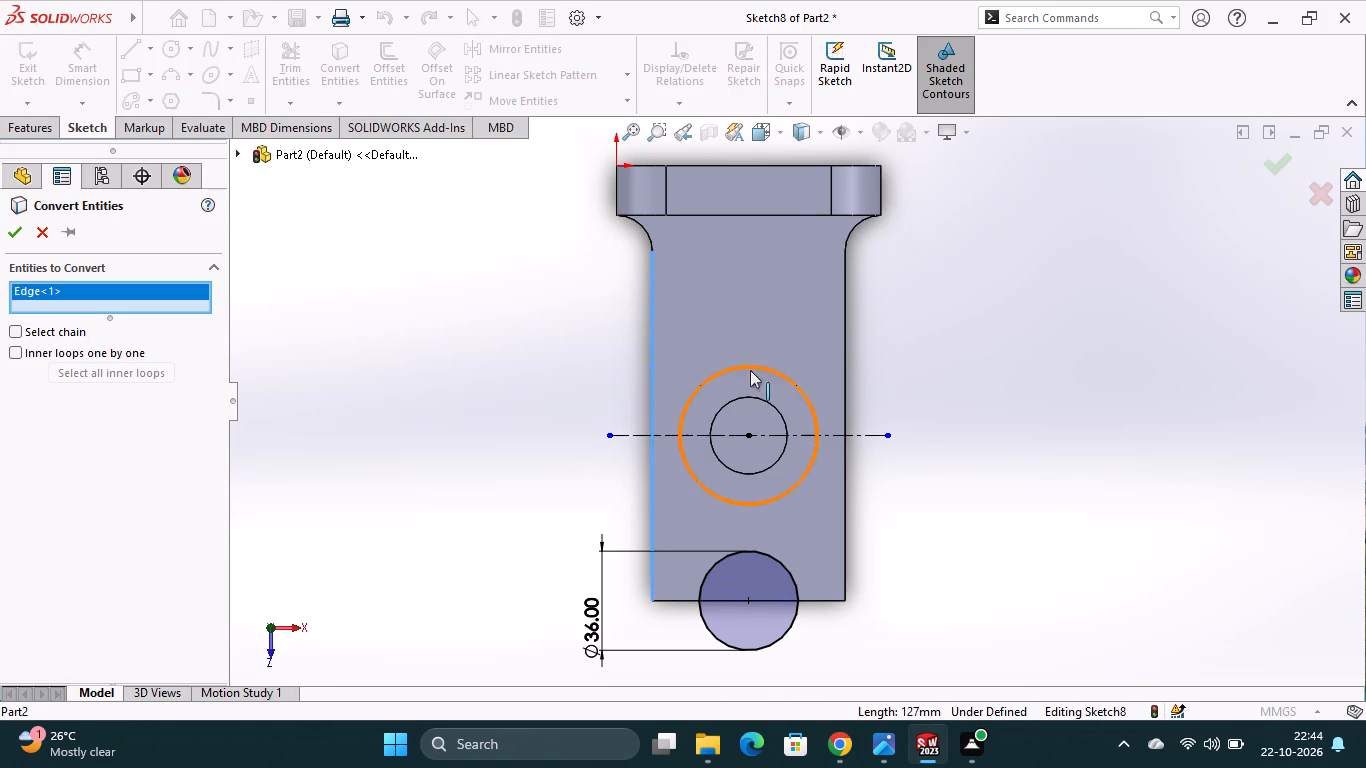
left_click(843, 379)
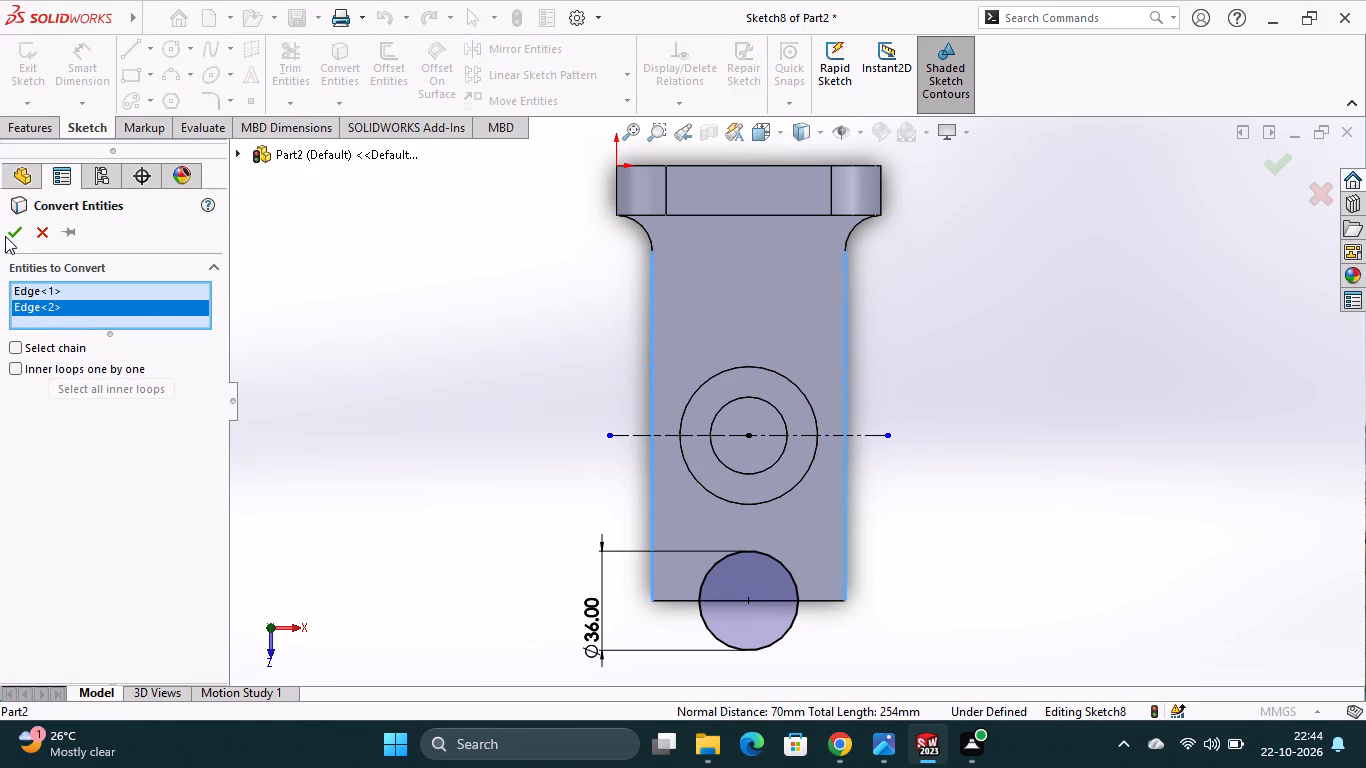
left_click(13, 235)
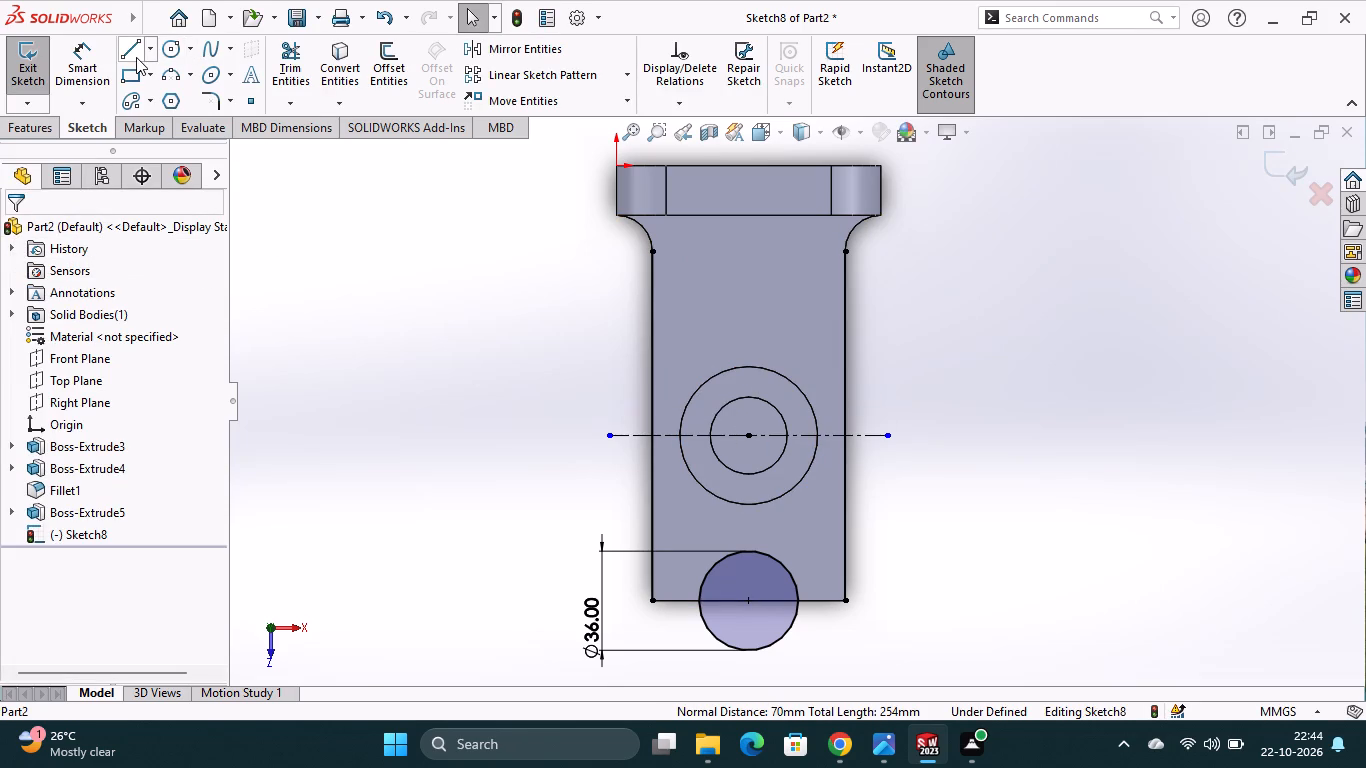
Draw a slanted line about 67 mm long from the horizontal centerline's intersection with the base's right side edge, ending tangent to the 36 mm circle.
left_click(133, 56)
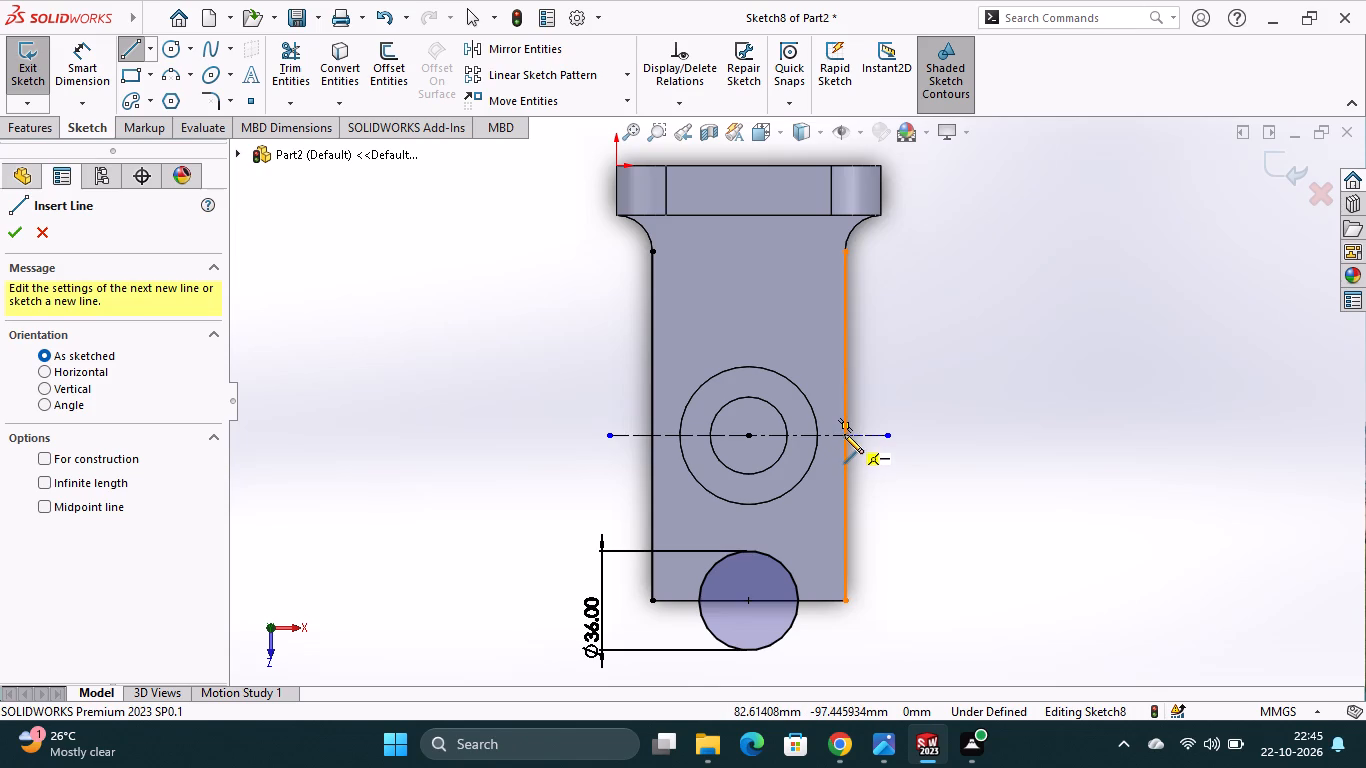
left_click(845, 434)
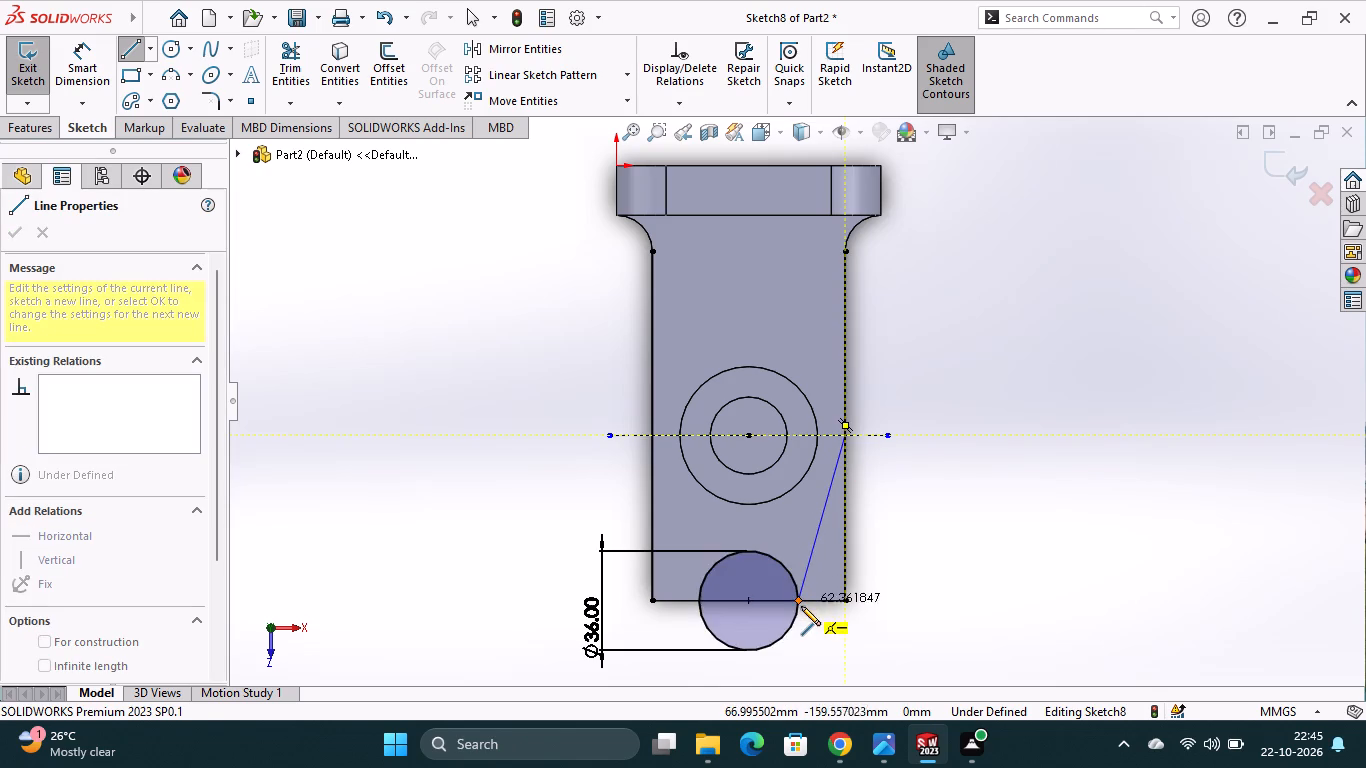
left_click(798, 611)
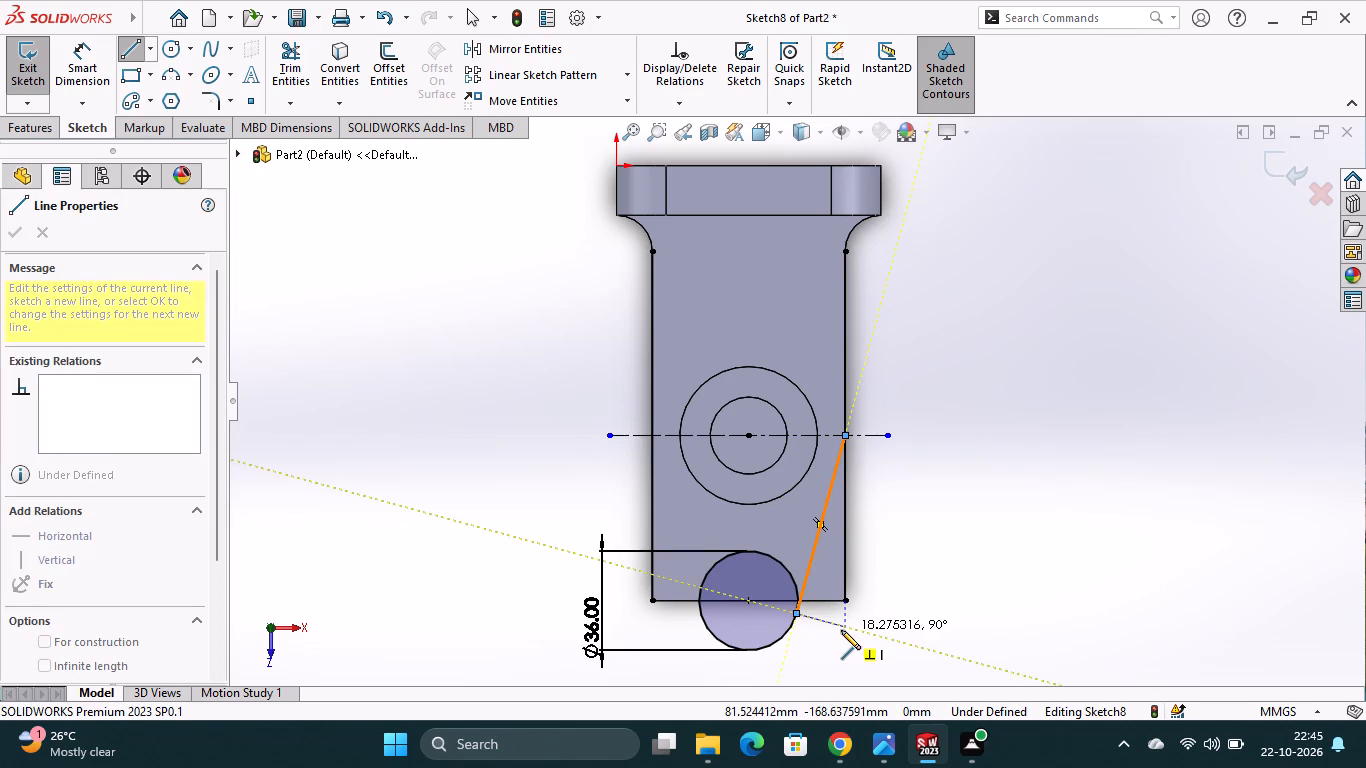
key("Escape")
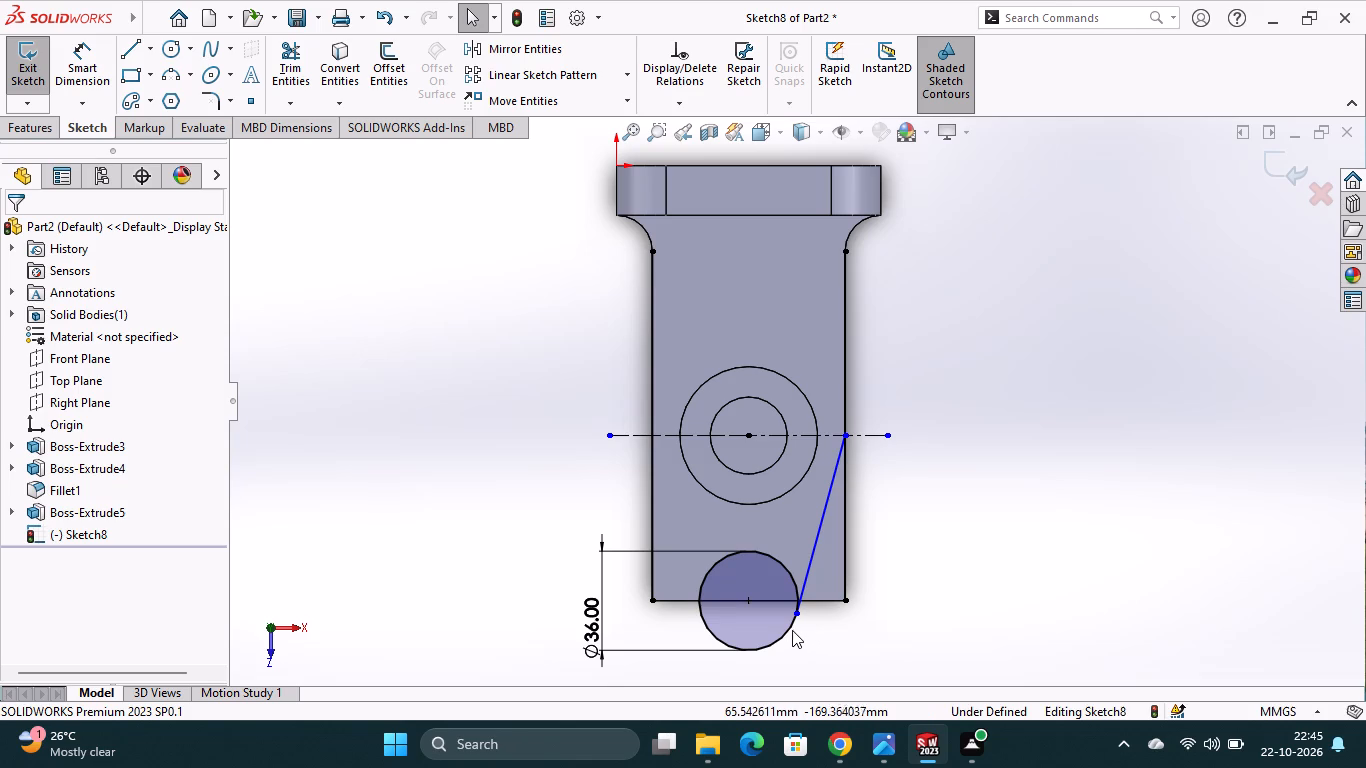
Examine the relation and the contact point between the slanted line and the 36 mm circle.
left_click(787, 628, "ctrl")
left_click(815, 561, "ctrl")
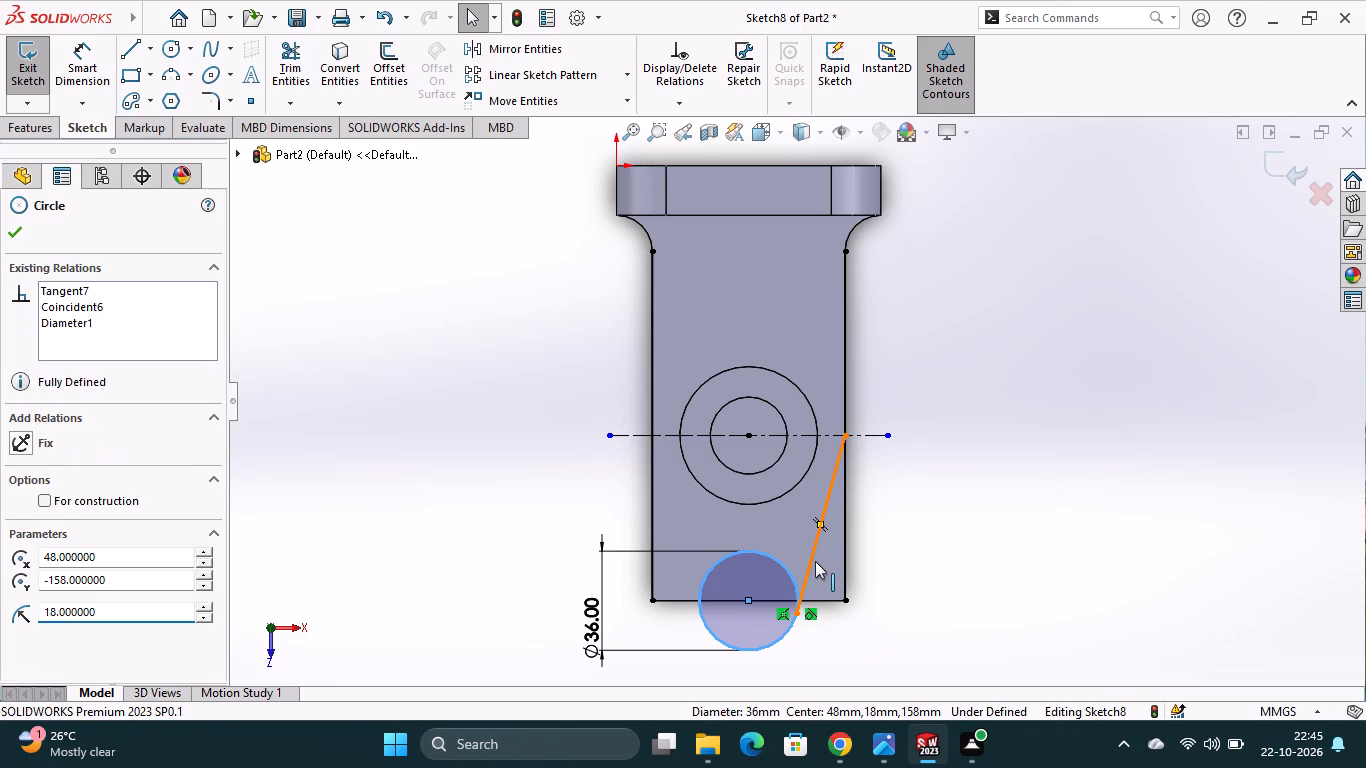
left_click(874, 482)
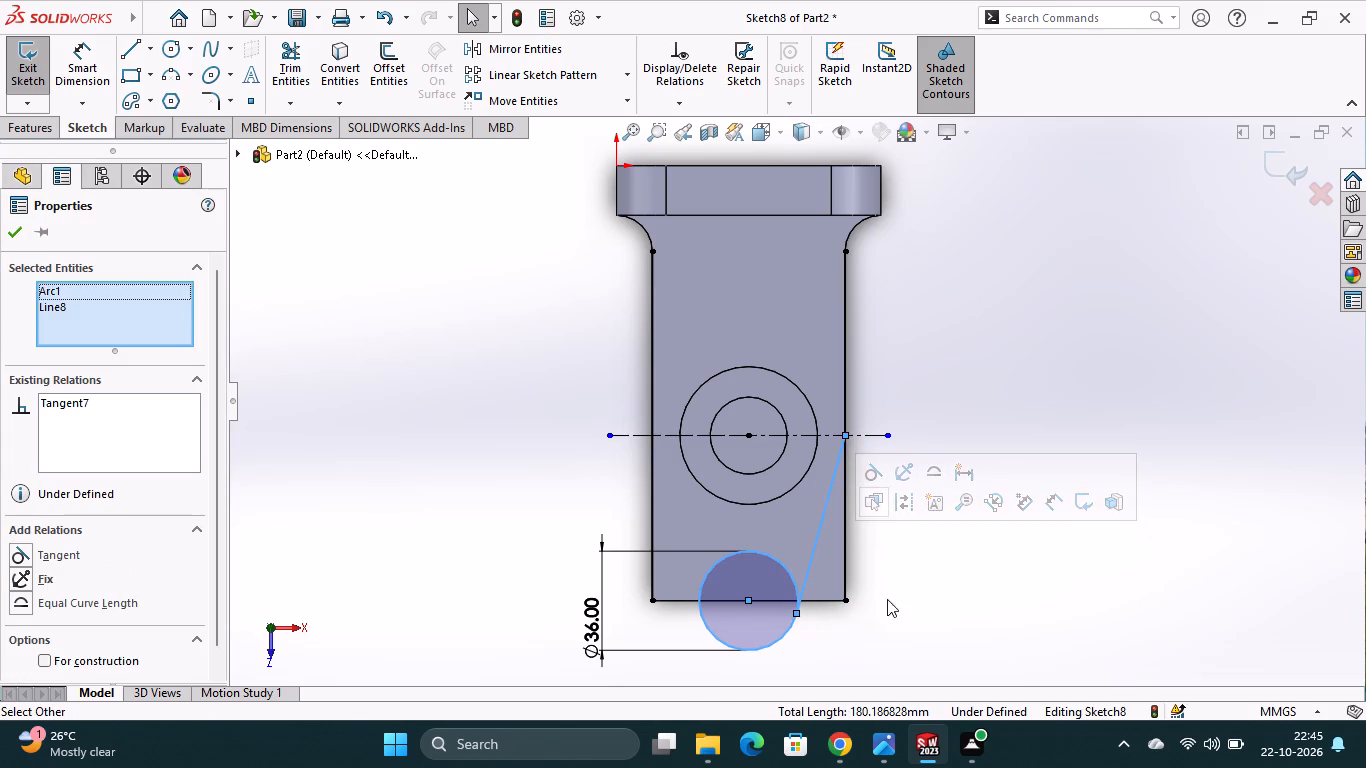
left_click(13, 233)
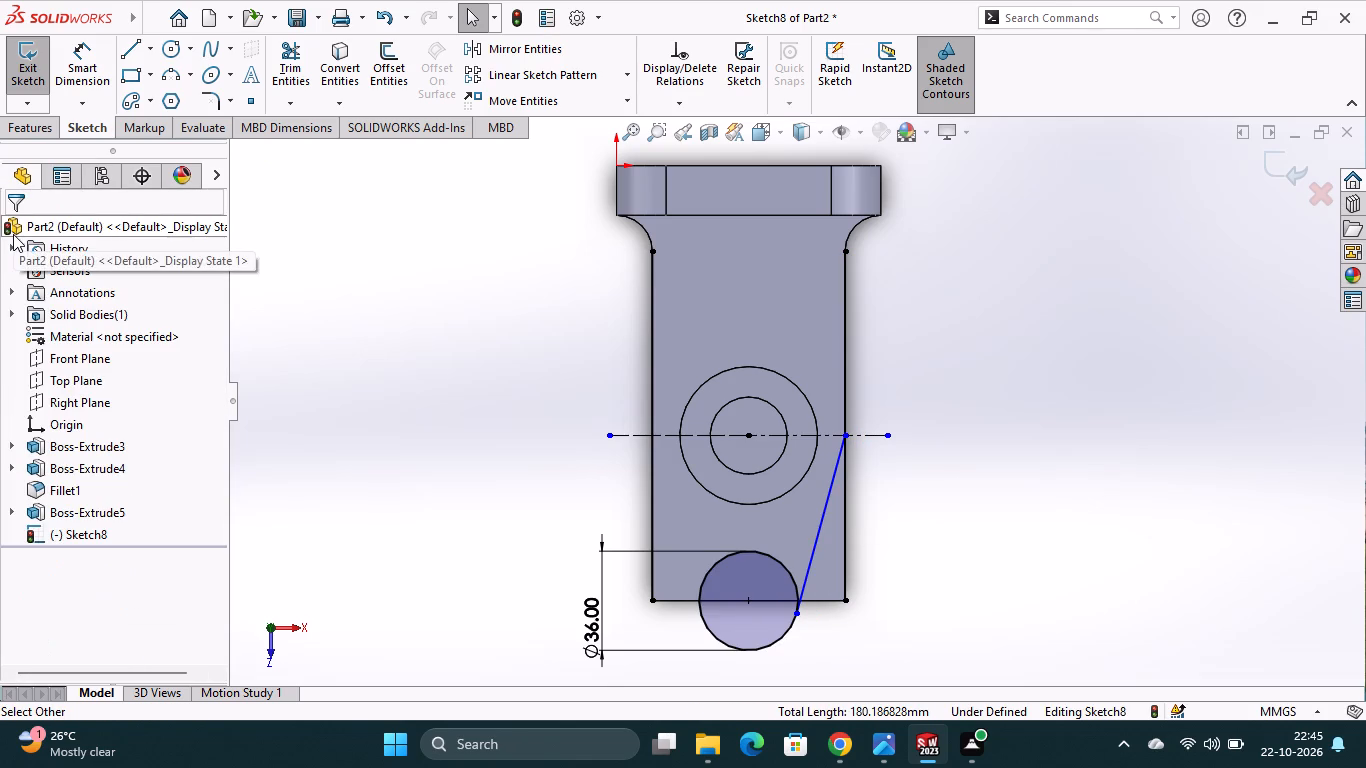
scroll(767, 582, "down", 5)
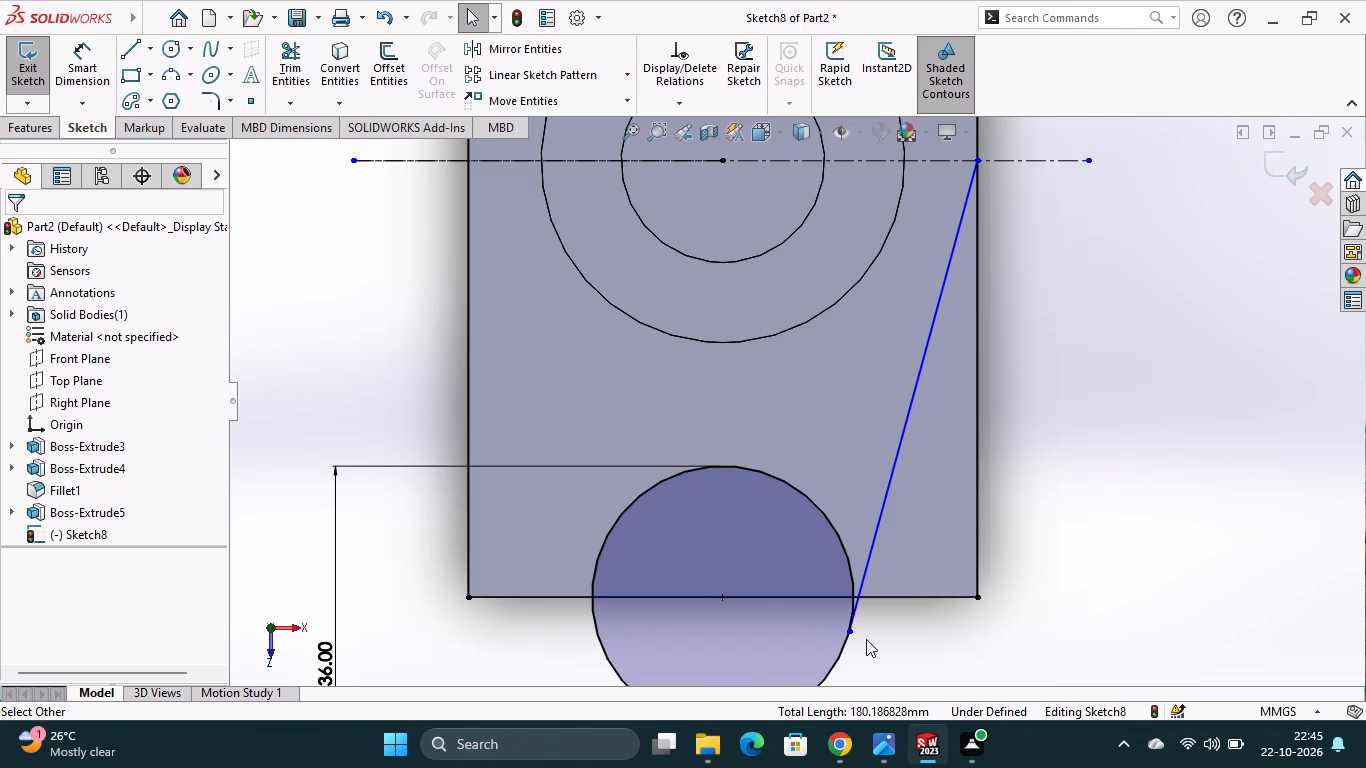
scroll(878, 626, "down", 5)
scroll(865, 535, "down", 5)
scroll(699, 503, "up", 4)
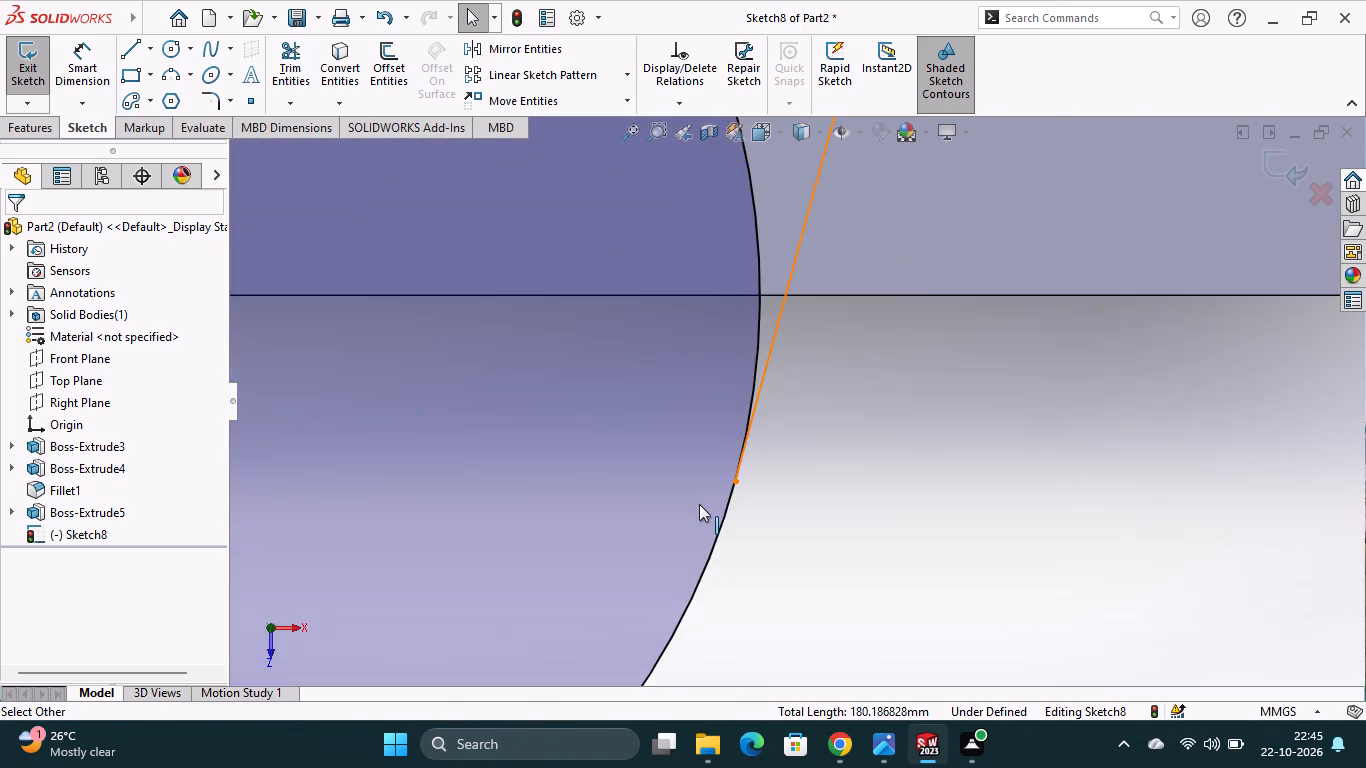
scroll(699, 504, "up", 13)
scroll(848, 320, "down", 3)
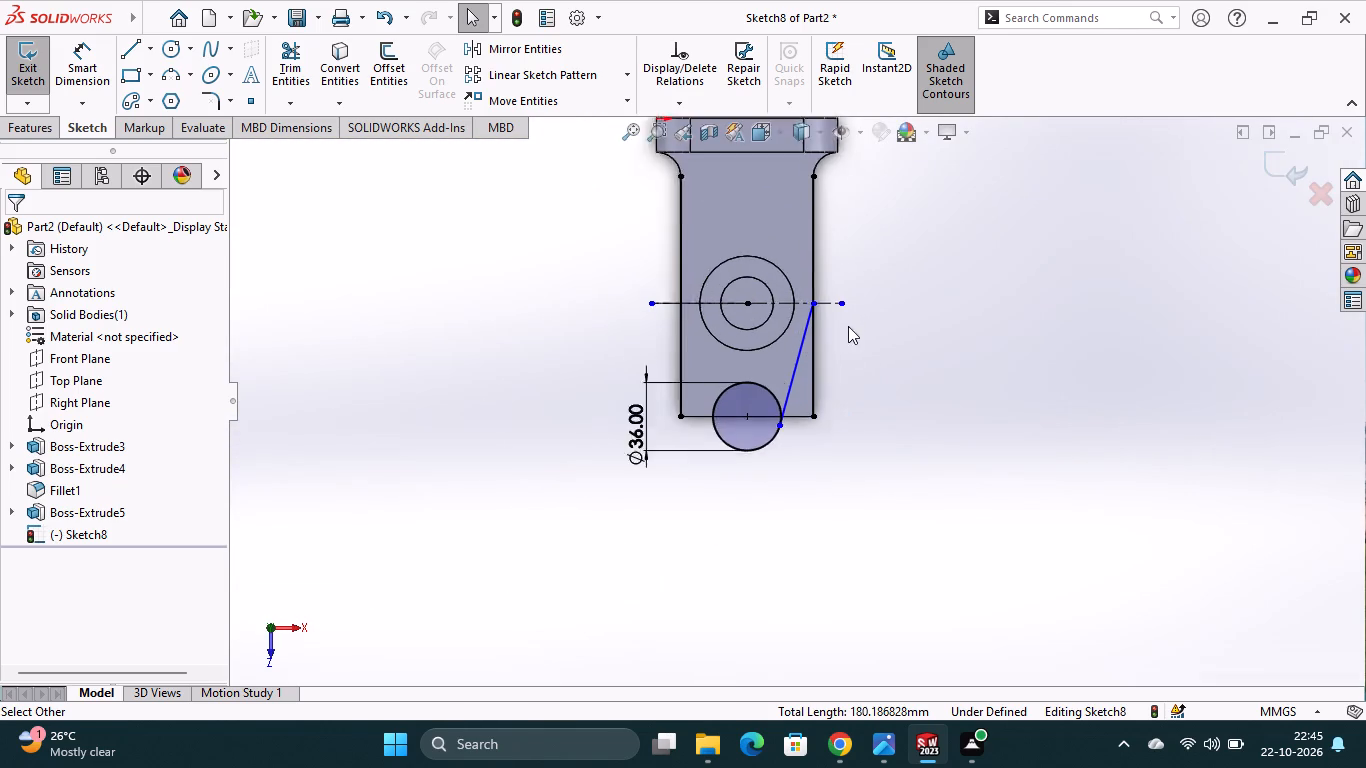
scroll(848, 326, "down", 3)
scroll(741, 266, "down", 7)
scroll(824, 472, "up", 10)
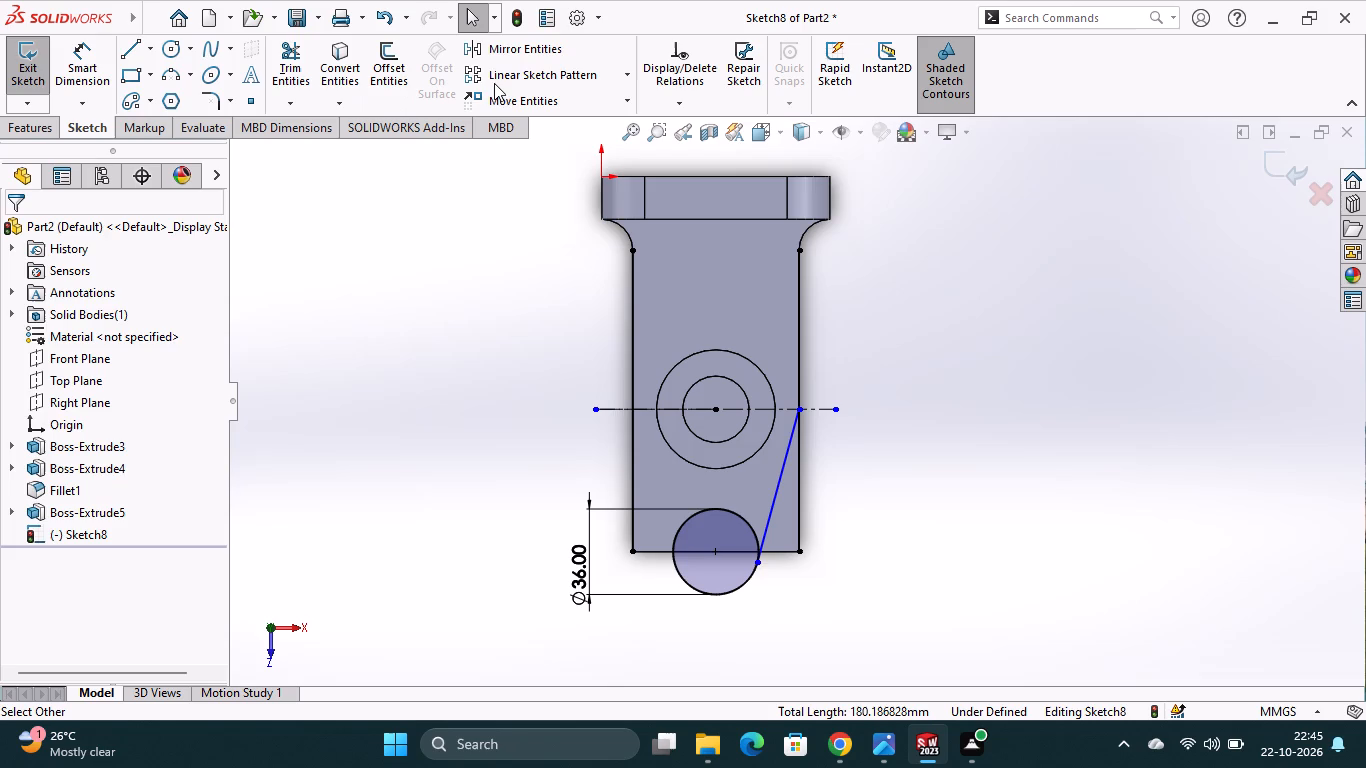
Draw a vertical centerline through the centers of the boss and the 36 mm circle, extending beyond the base's free end.
left_click(519, 56)
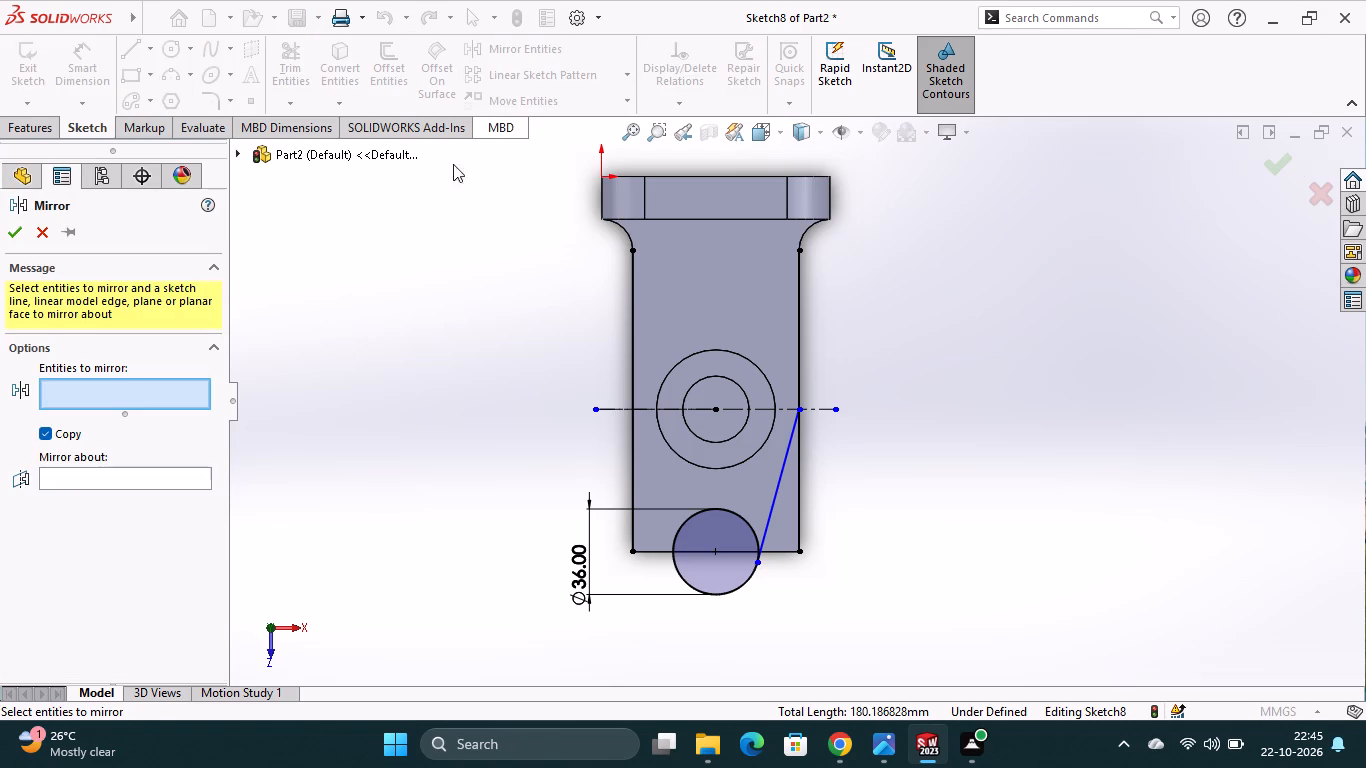
left_click(37, 228)
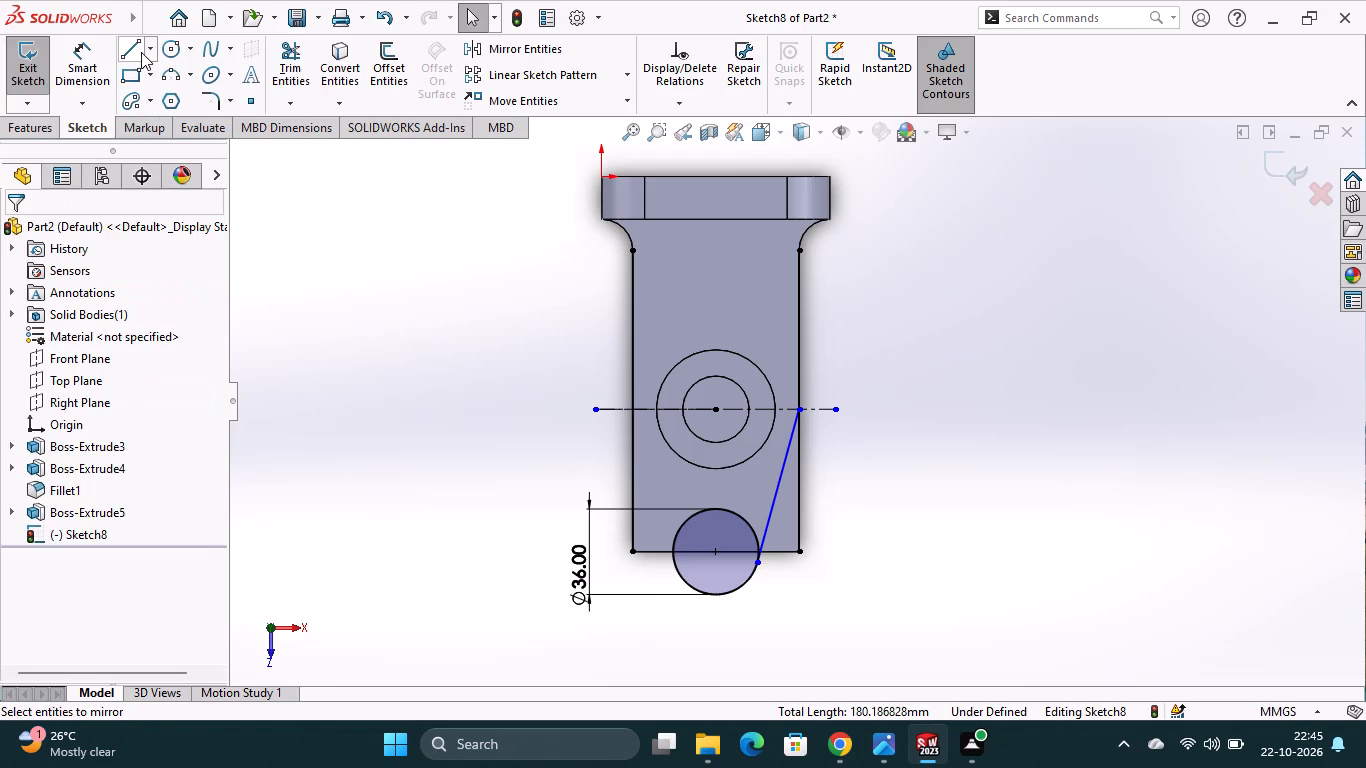
left_click(148, 49)
left_click(137, 91)
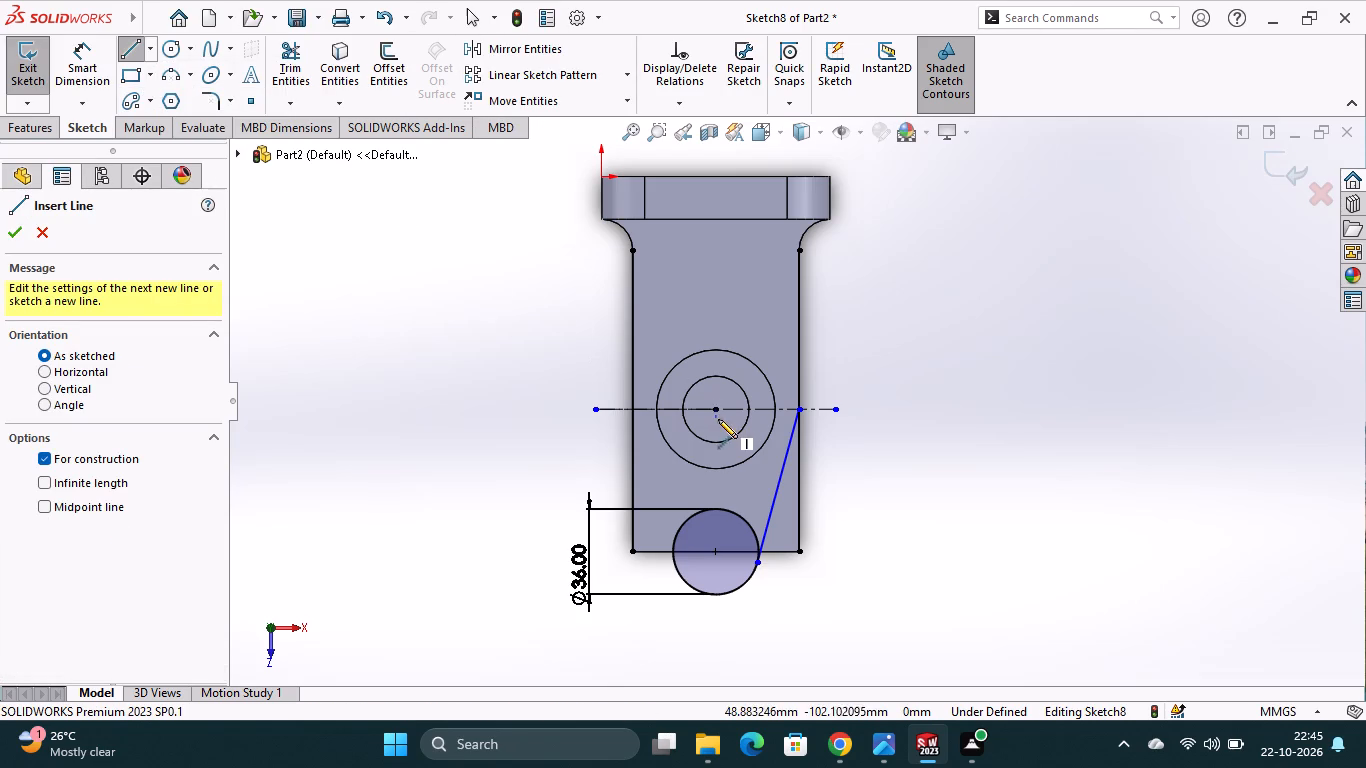
left_click(718, 392)
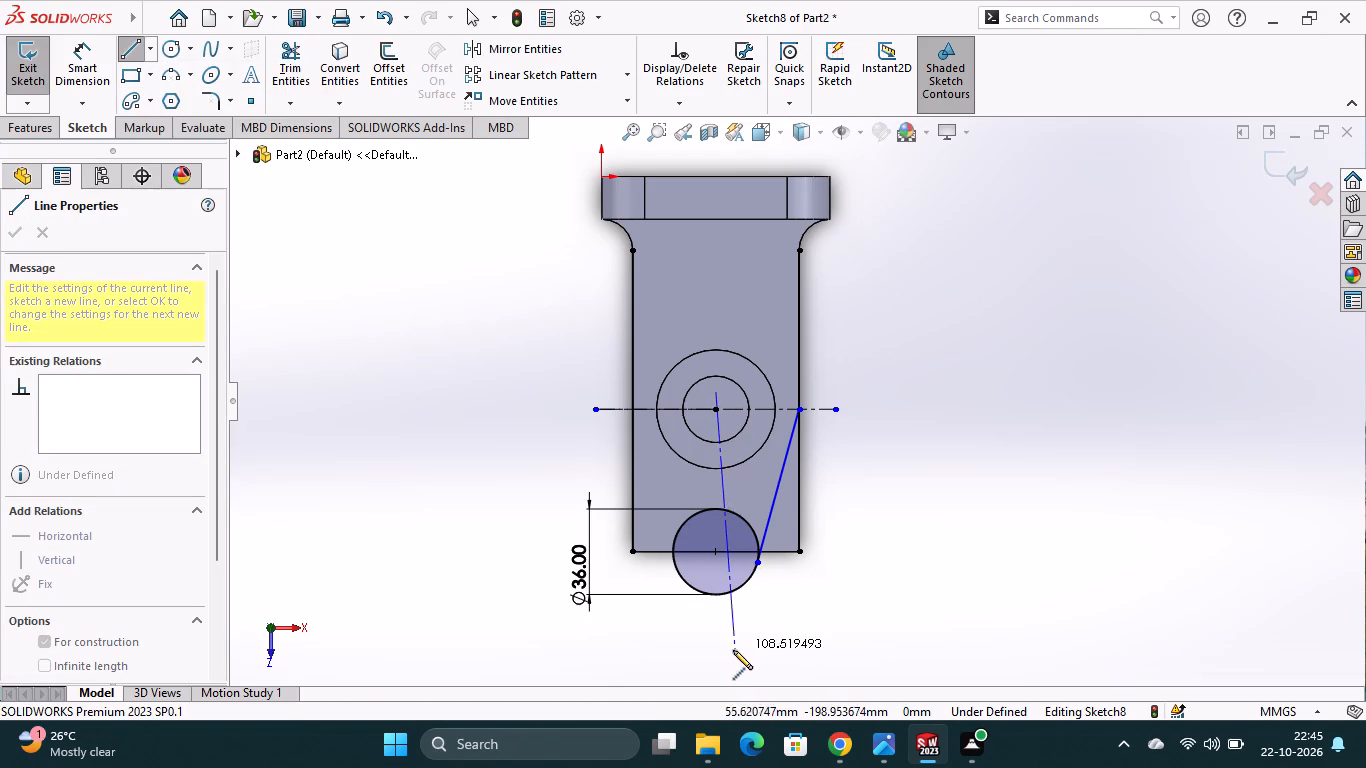
left_click(719, 647)
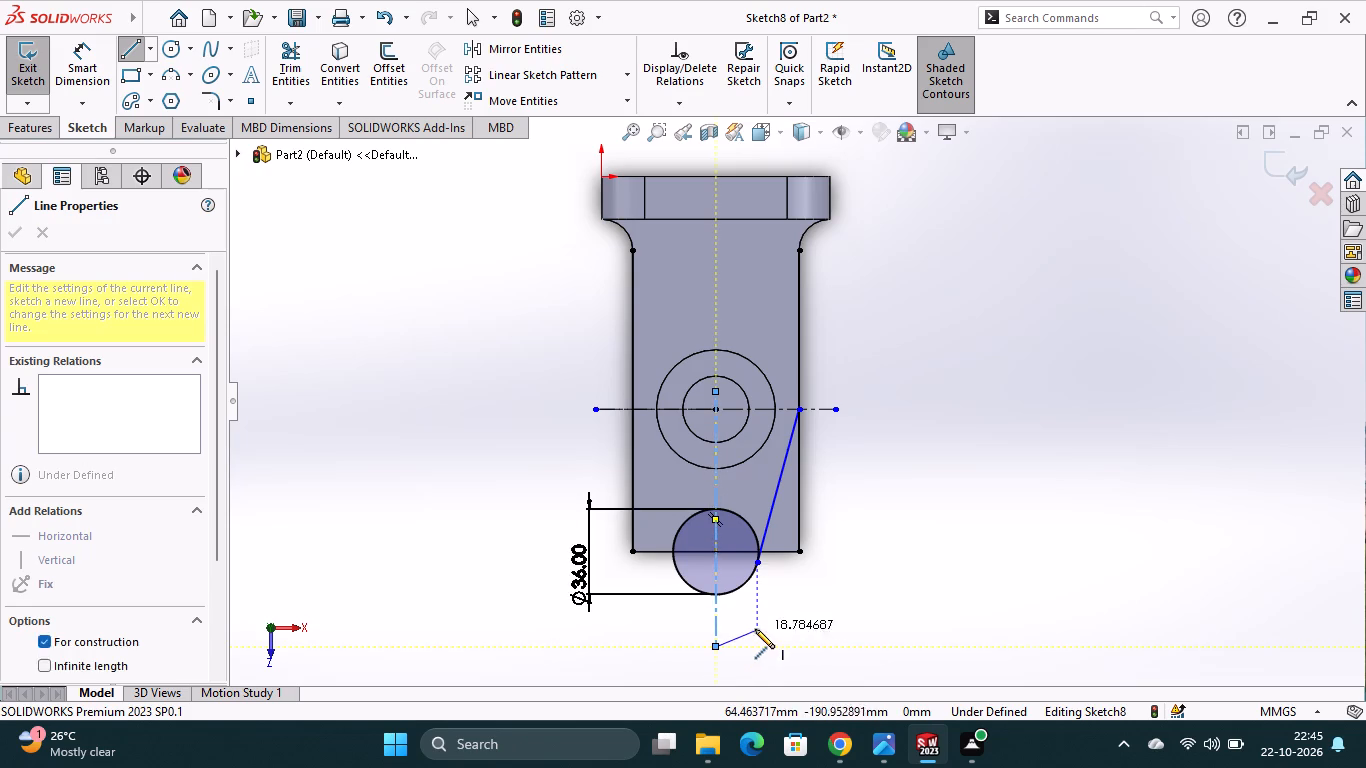
key("Escape")
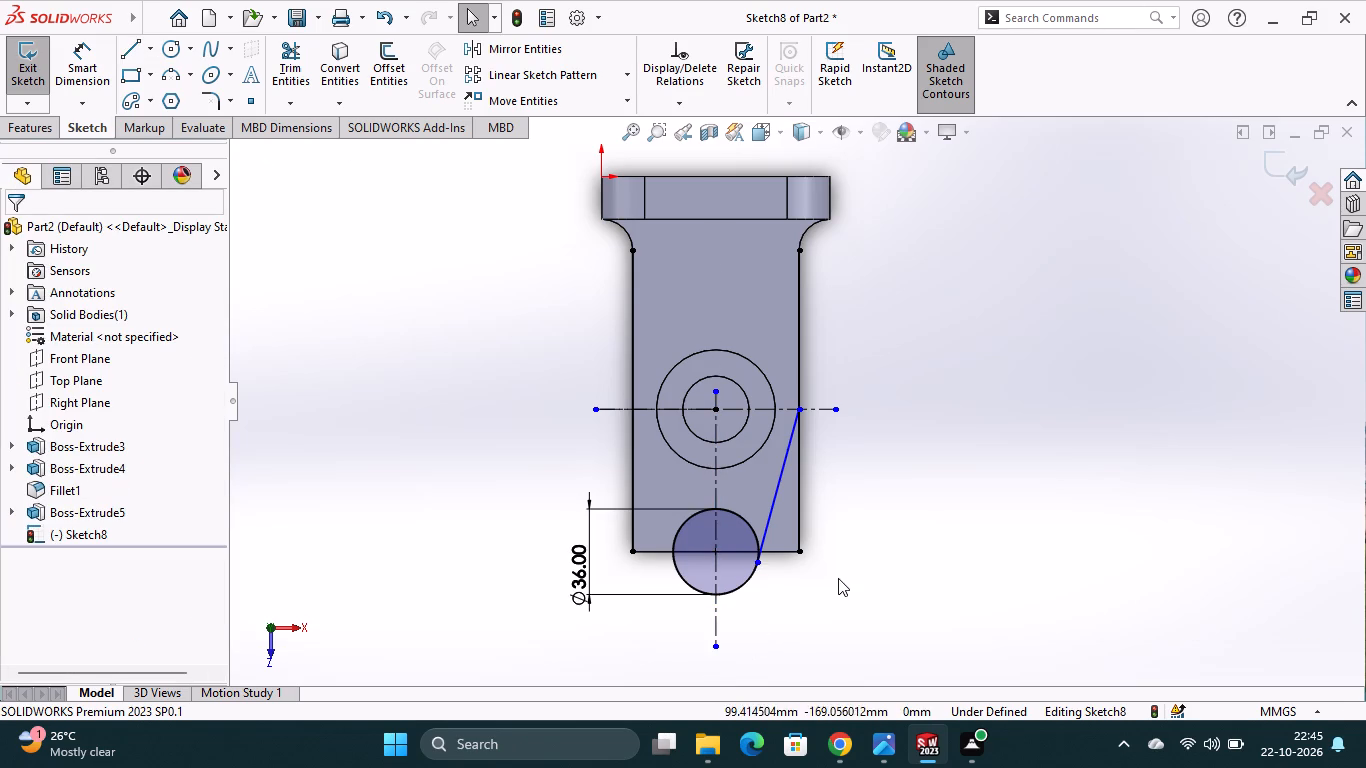
Mirror the slanted tangent line about the vertical centerline, keeping the original, and check the copy's contact with the circle.
left_click(533, 52)
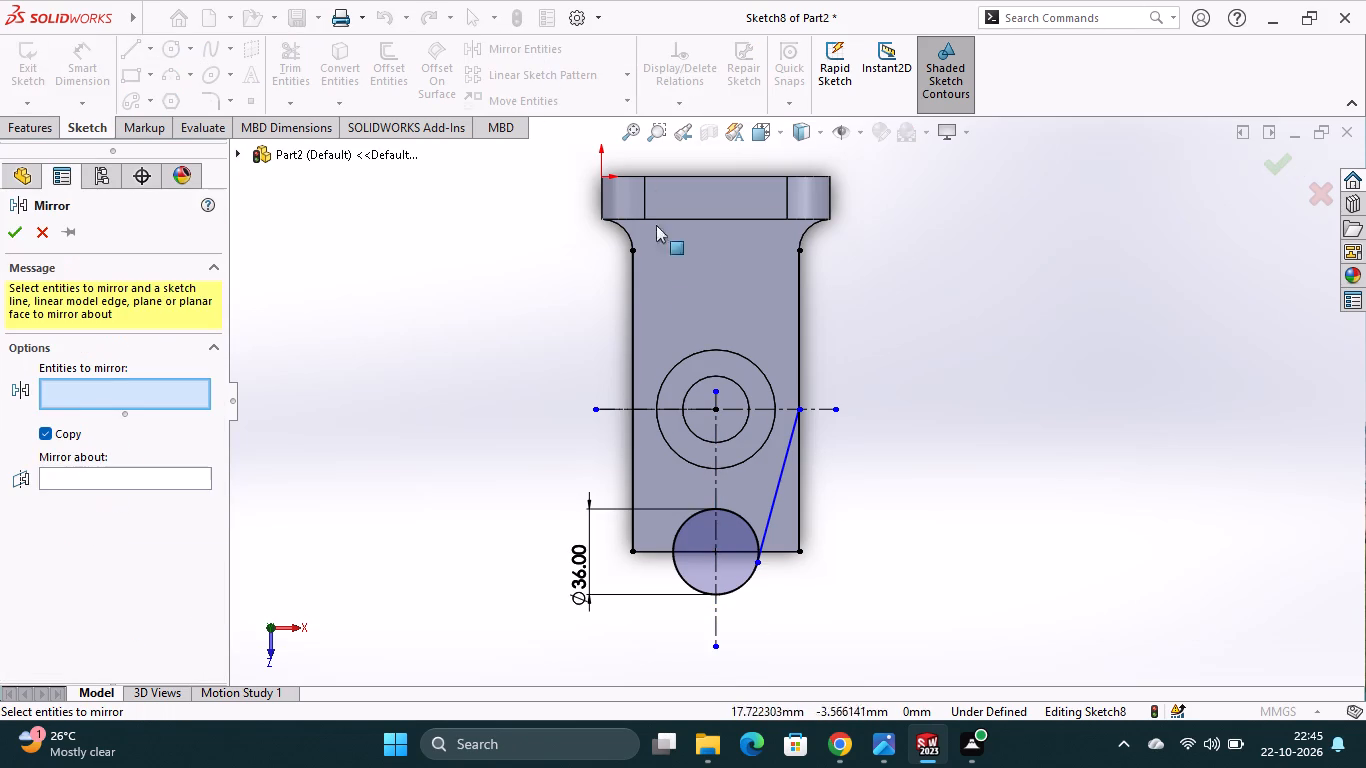
left_click(778, 497)
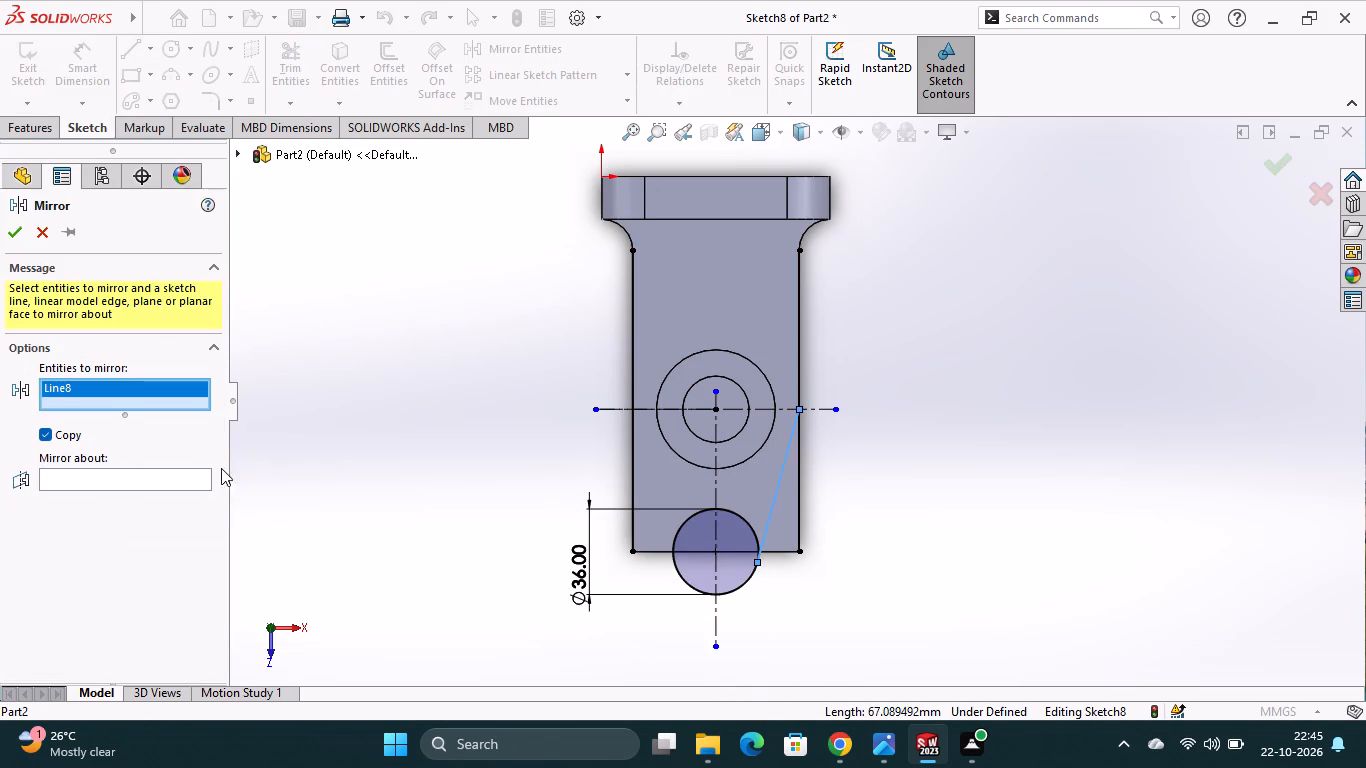
left_click(195, 483)
left_click(159, 473)
left_click(715, 491)
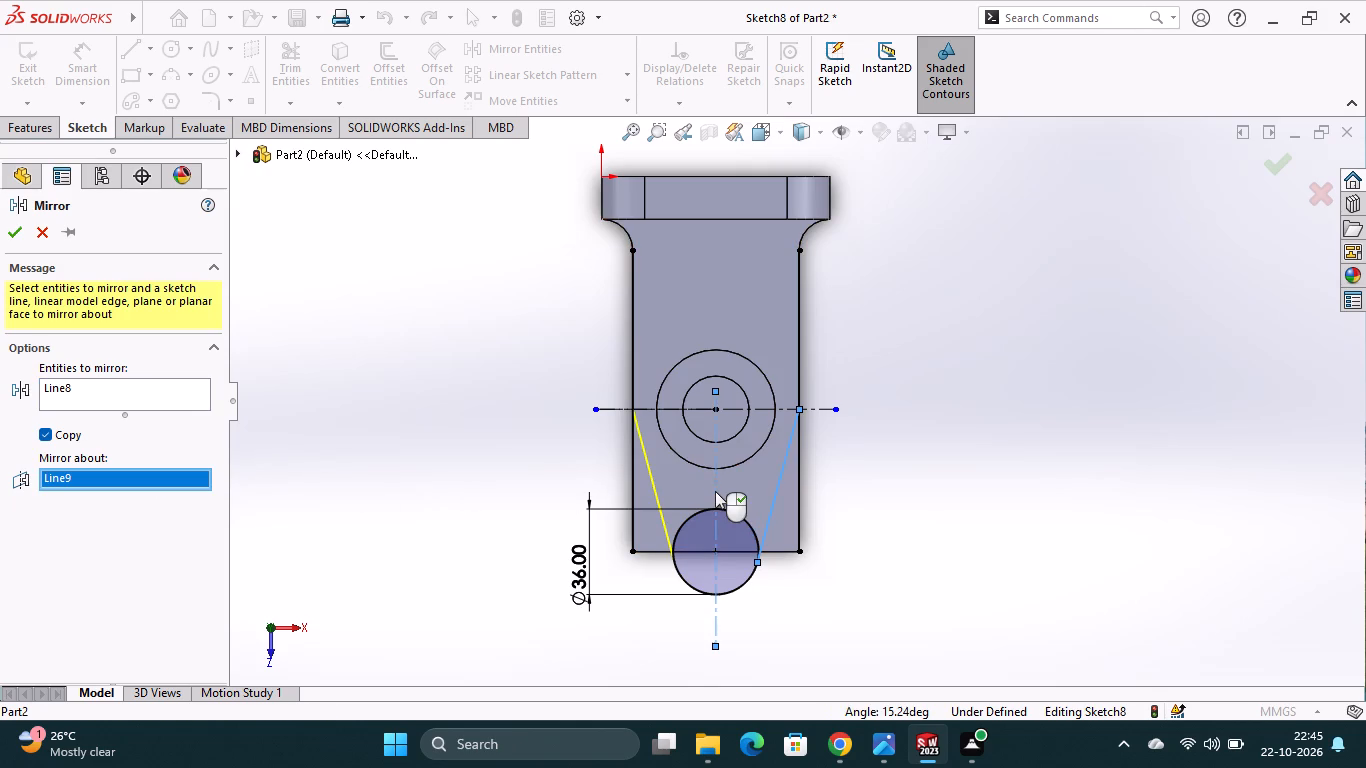
left_click(10, 240)
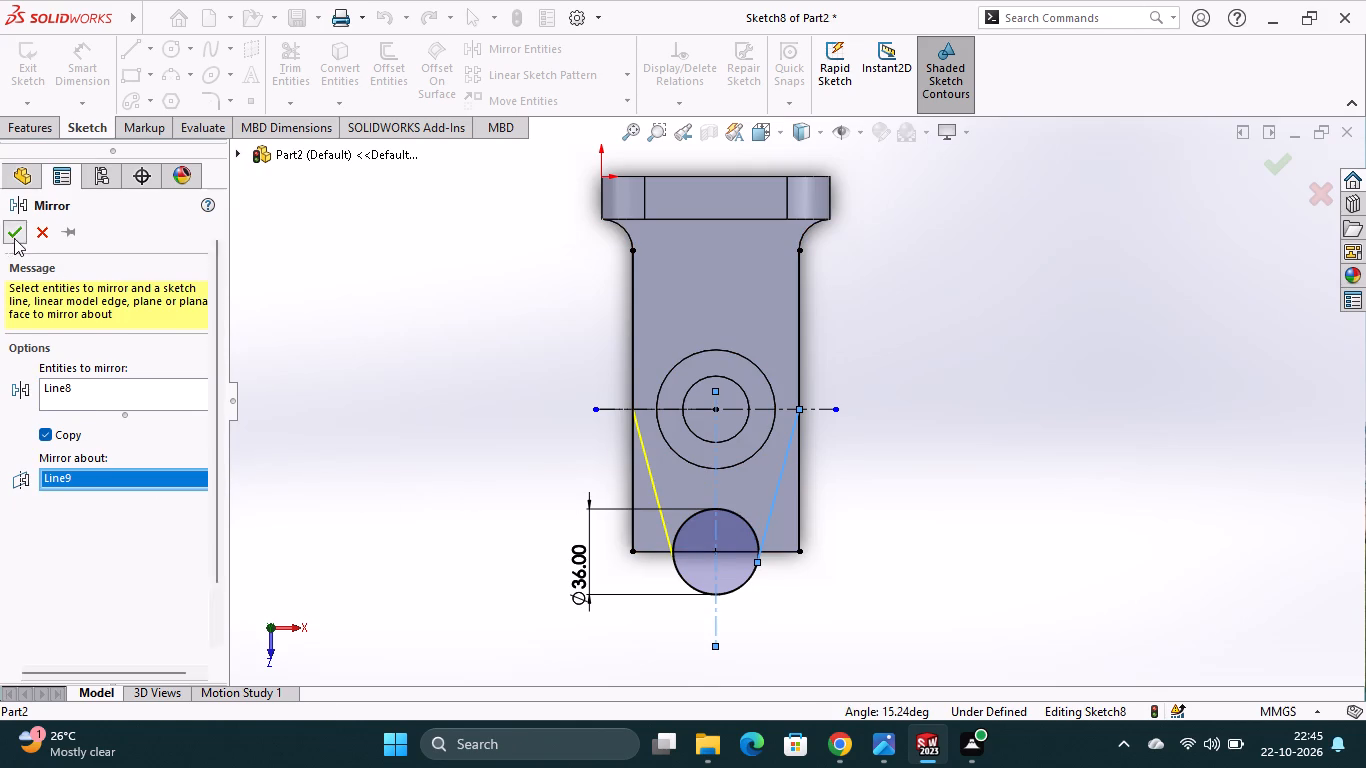
scroll(655, 551, "down", 6)
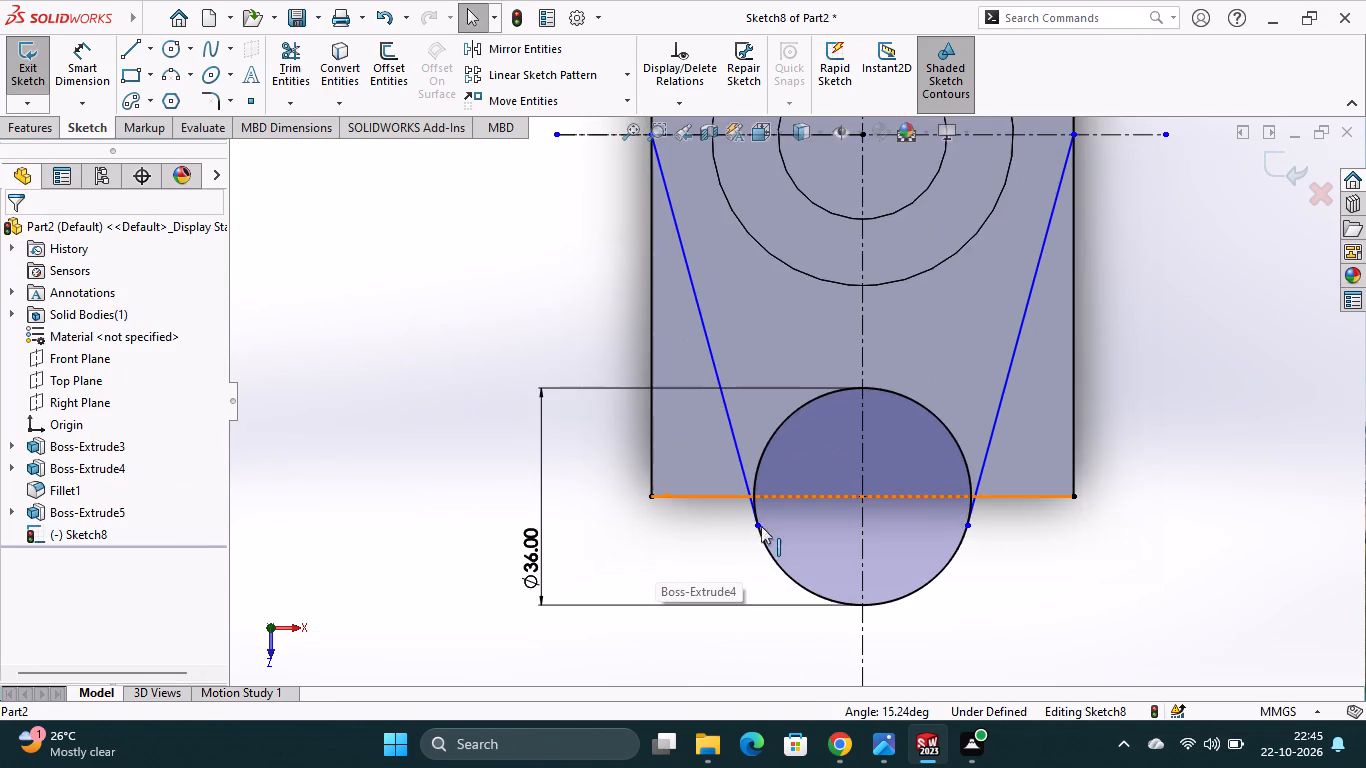
scroll(764, 516, "down", 10)
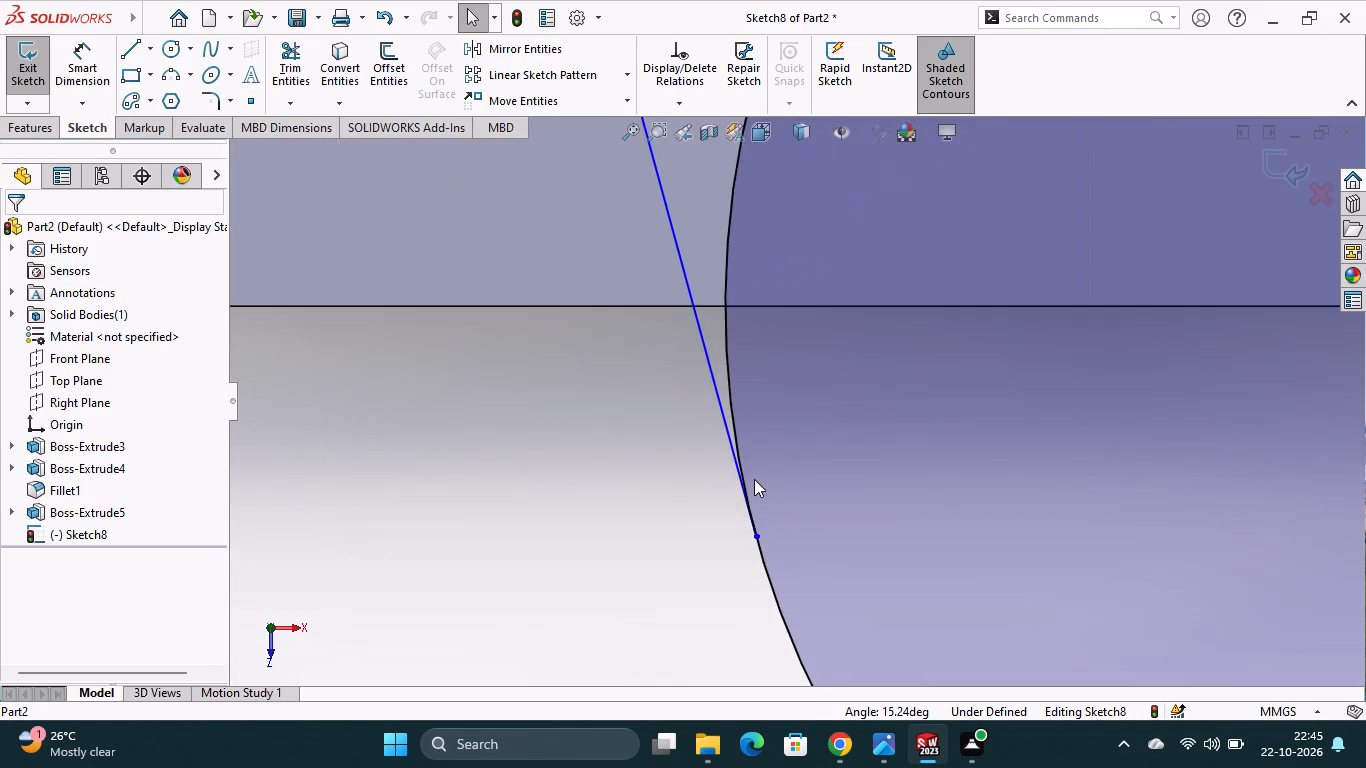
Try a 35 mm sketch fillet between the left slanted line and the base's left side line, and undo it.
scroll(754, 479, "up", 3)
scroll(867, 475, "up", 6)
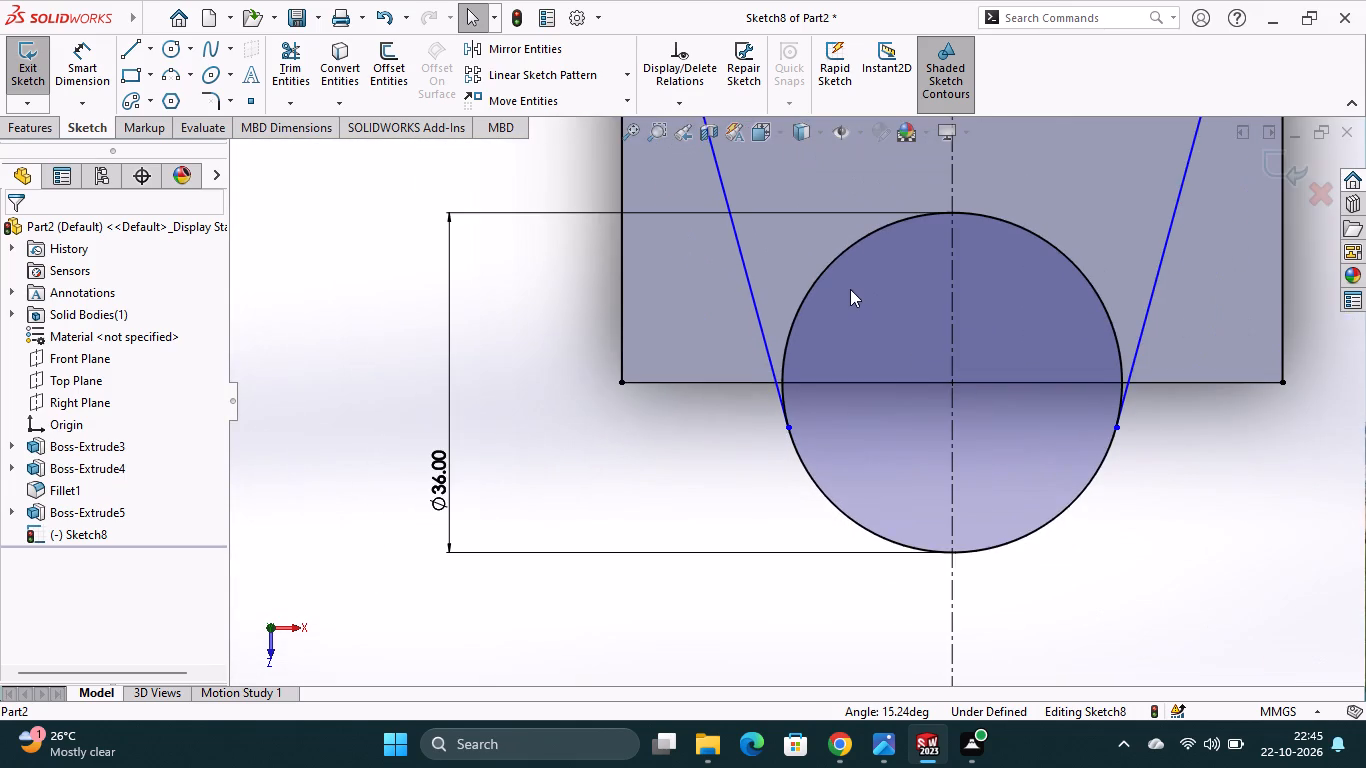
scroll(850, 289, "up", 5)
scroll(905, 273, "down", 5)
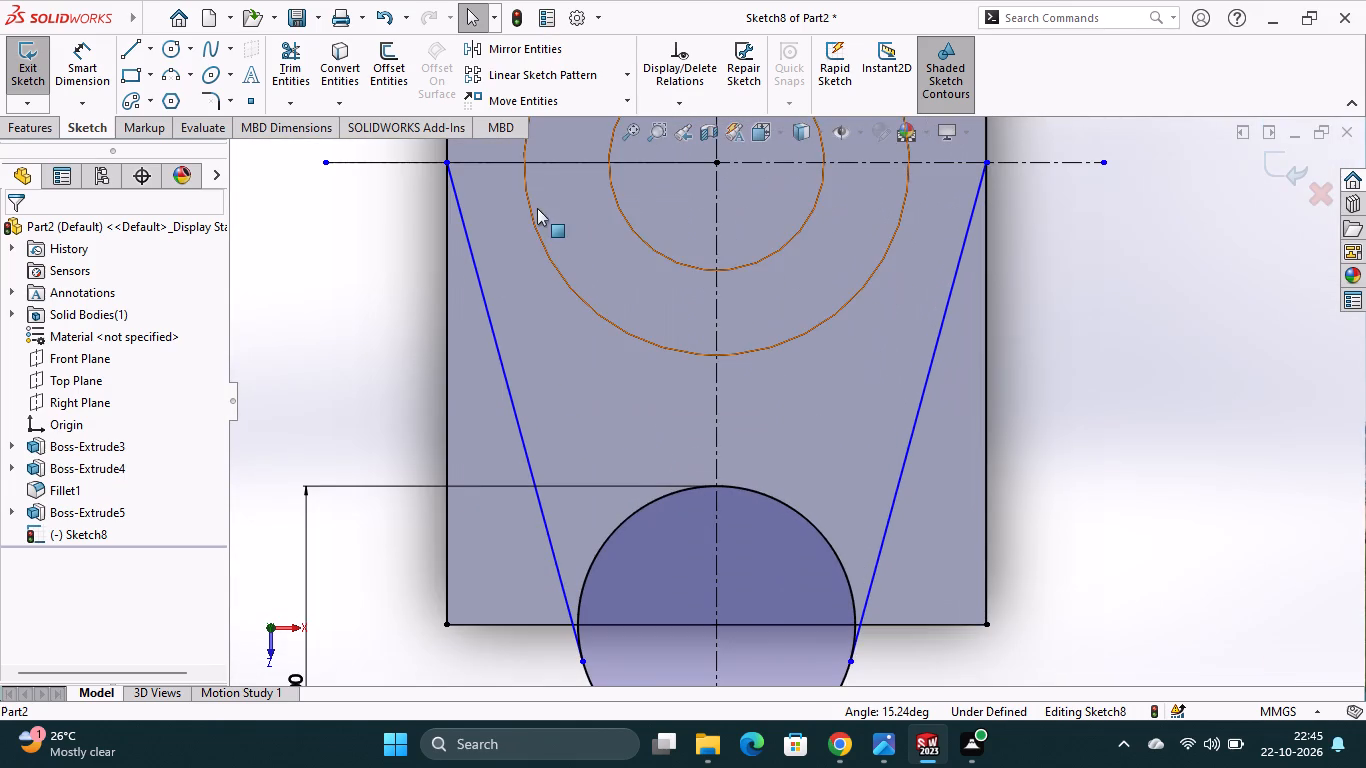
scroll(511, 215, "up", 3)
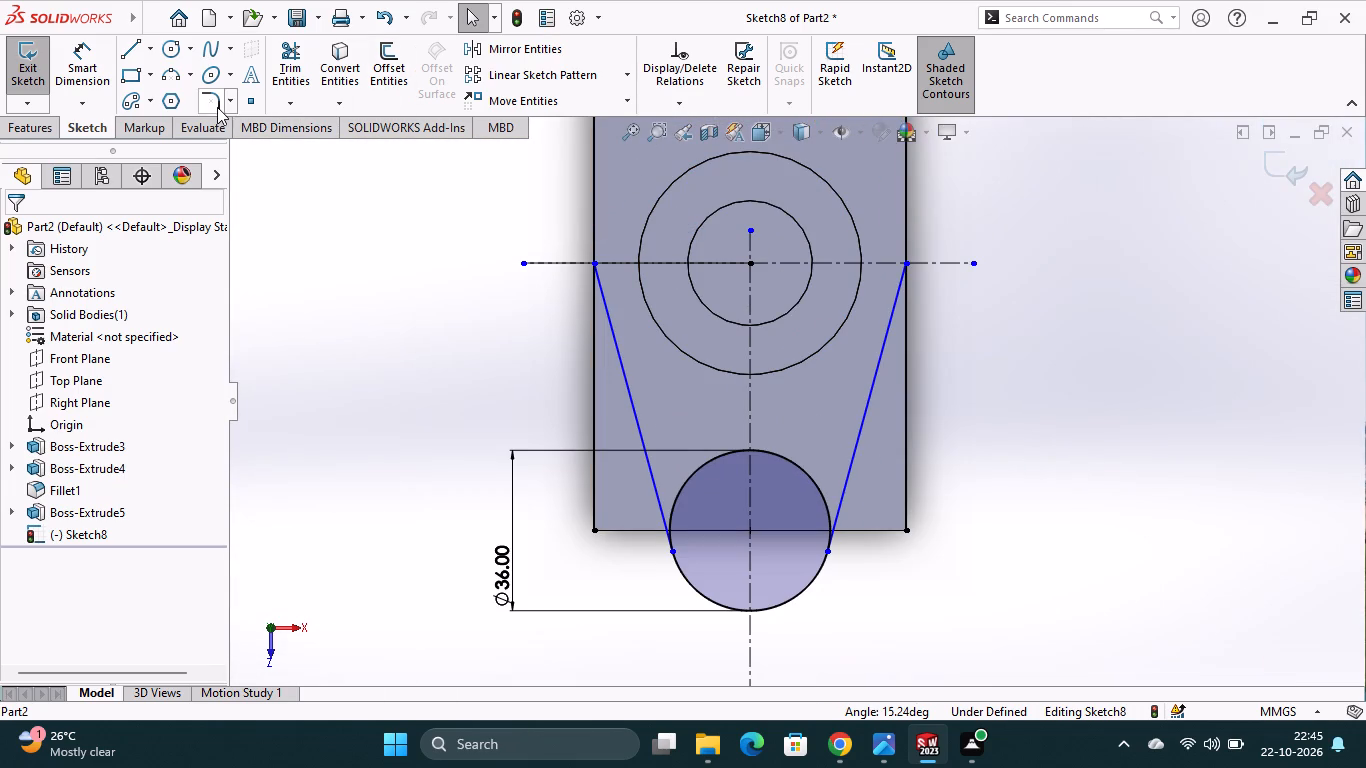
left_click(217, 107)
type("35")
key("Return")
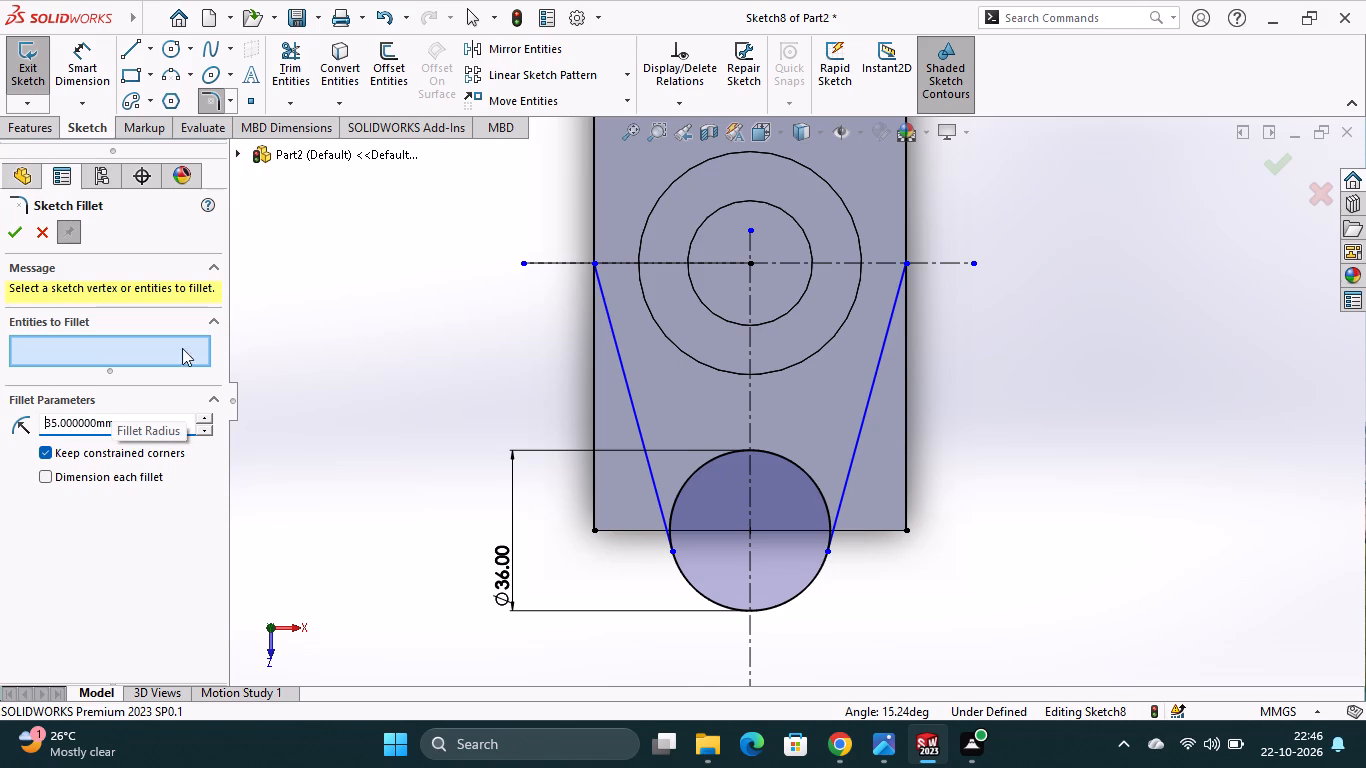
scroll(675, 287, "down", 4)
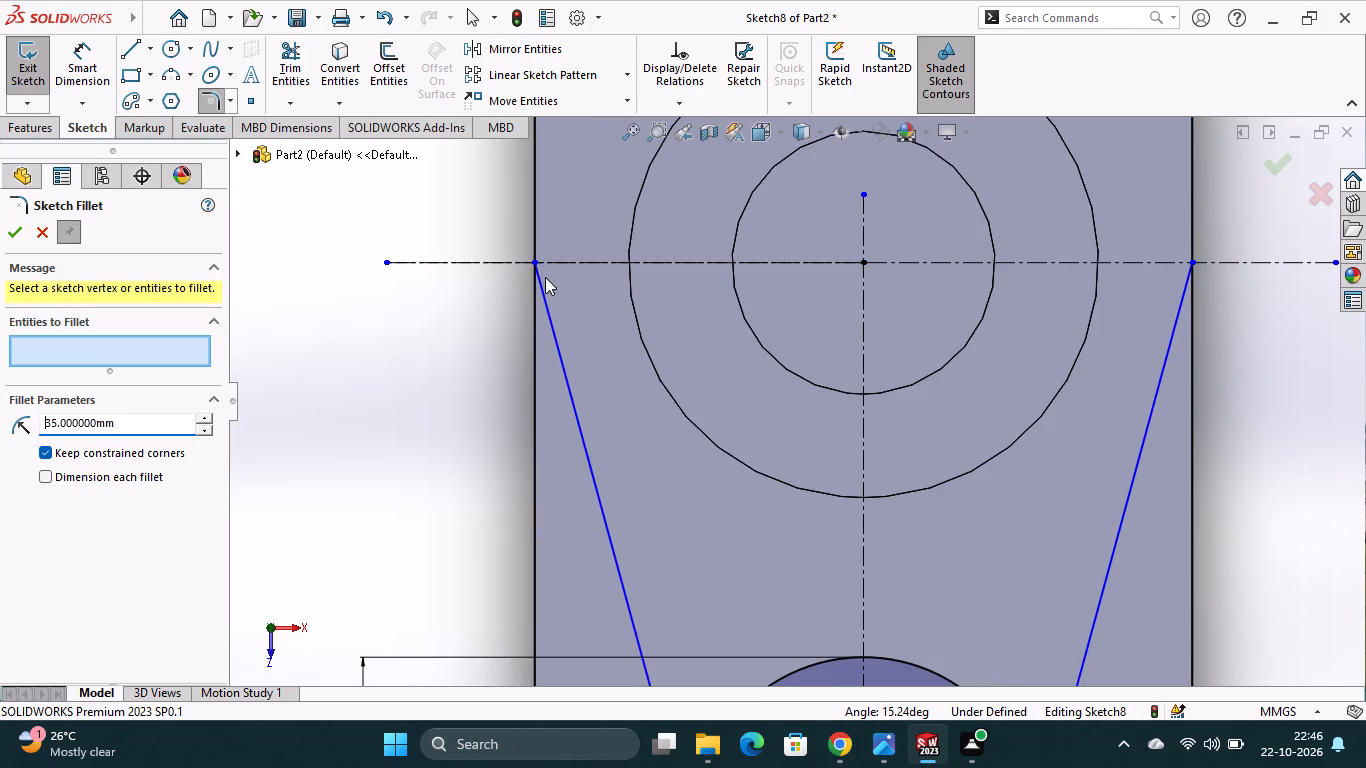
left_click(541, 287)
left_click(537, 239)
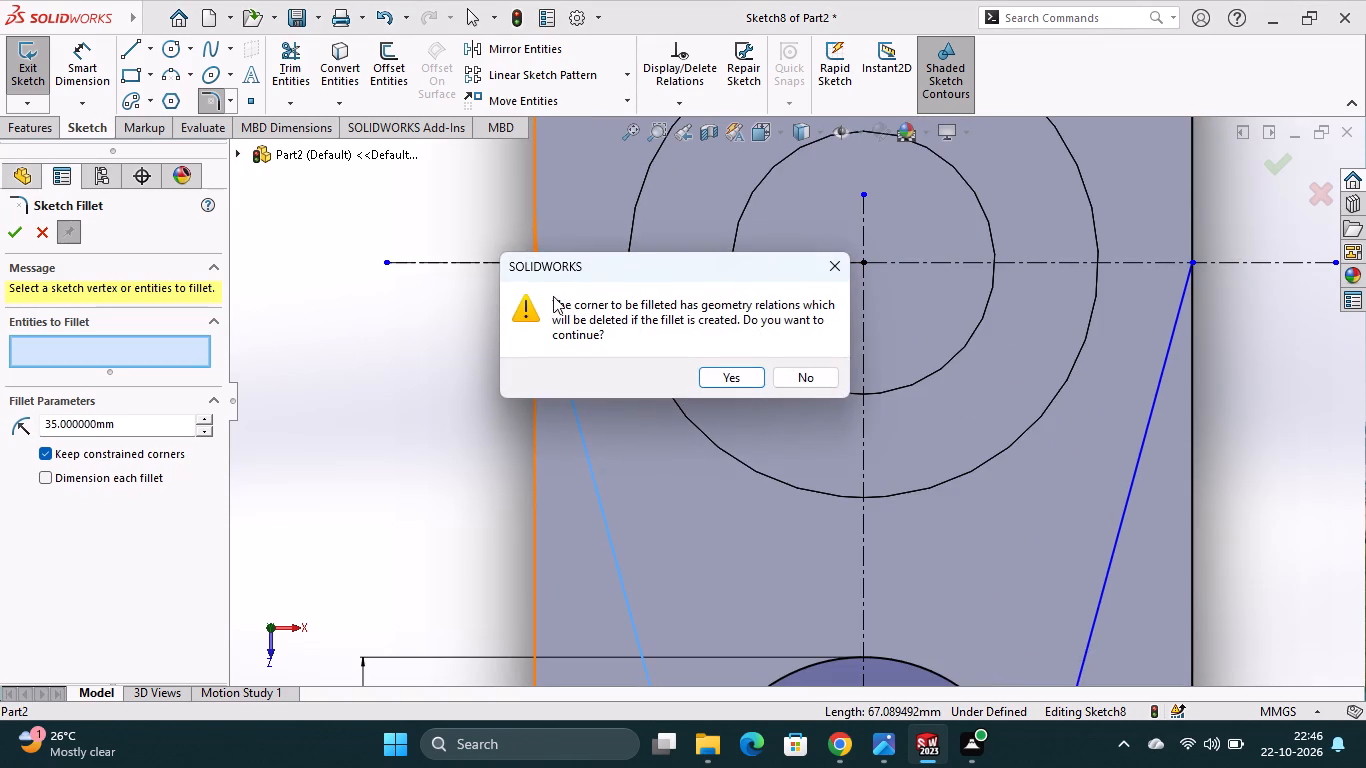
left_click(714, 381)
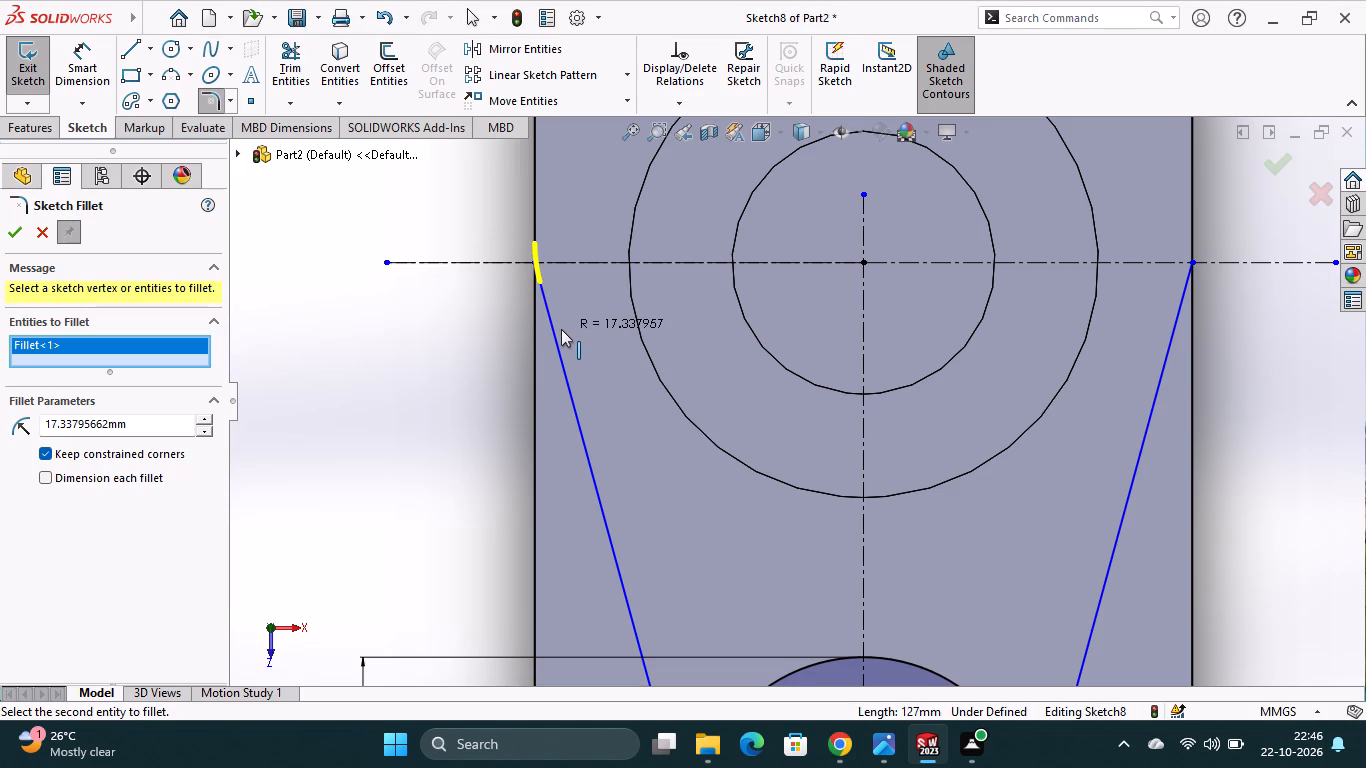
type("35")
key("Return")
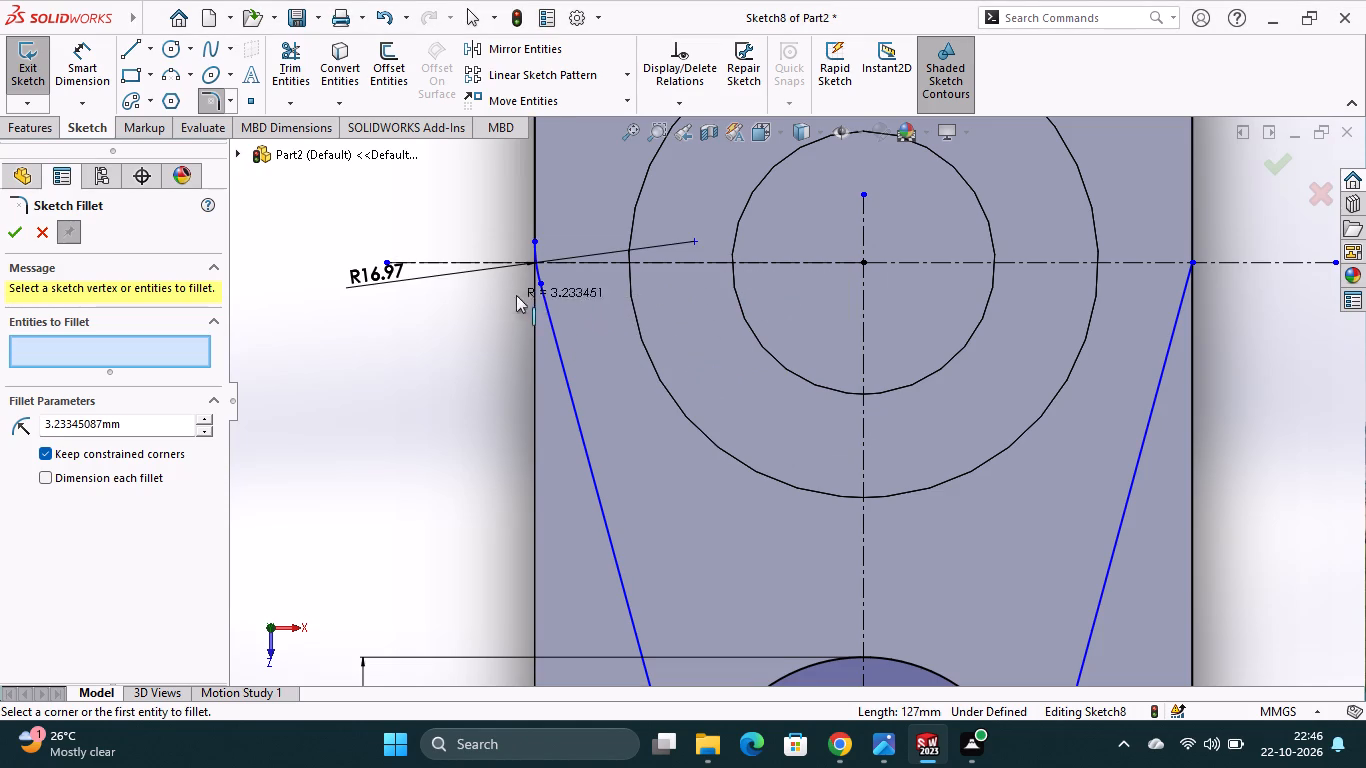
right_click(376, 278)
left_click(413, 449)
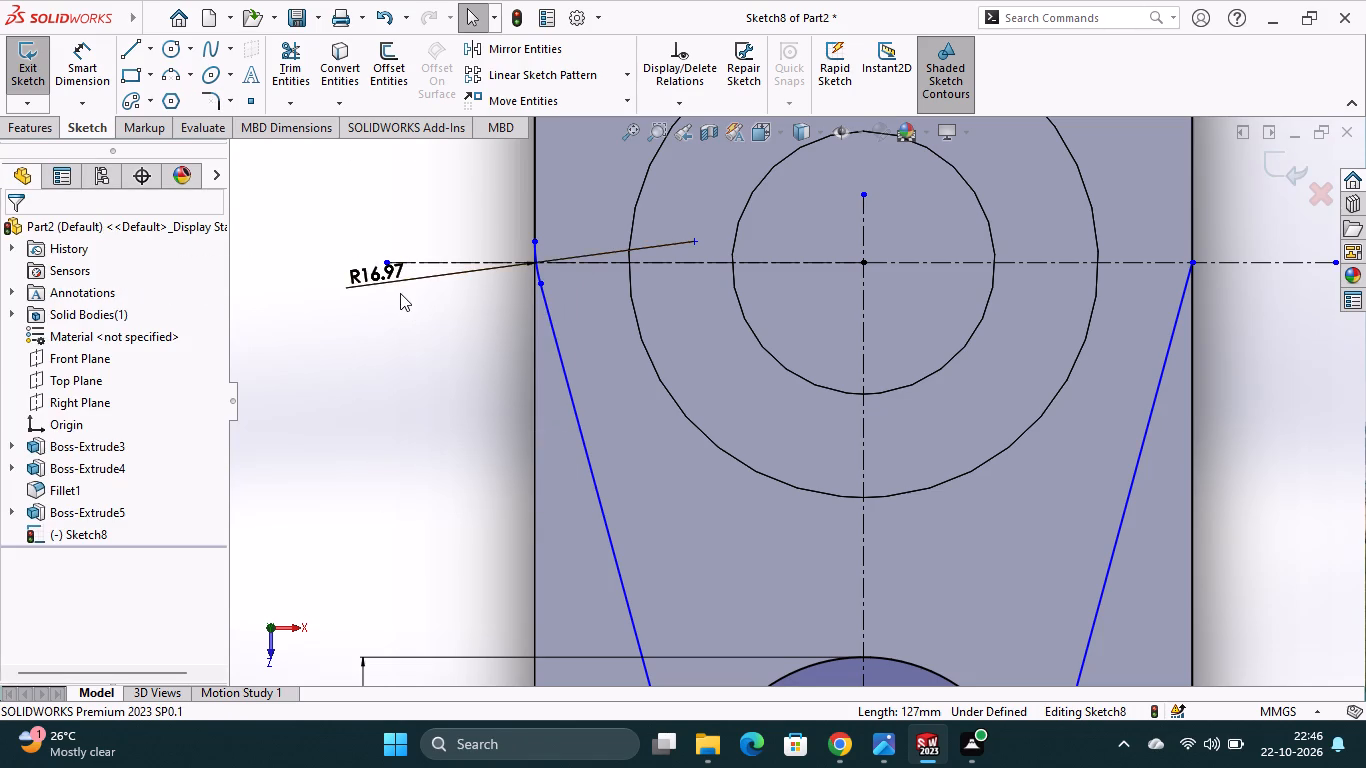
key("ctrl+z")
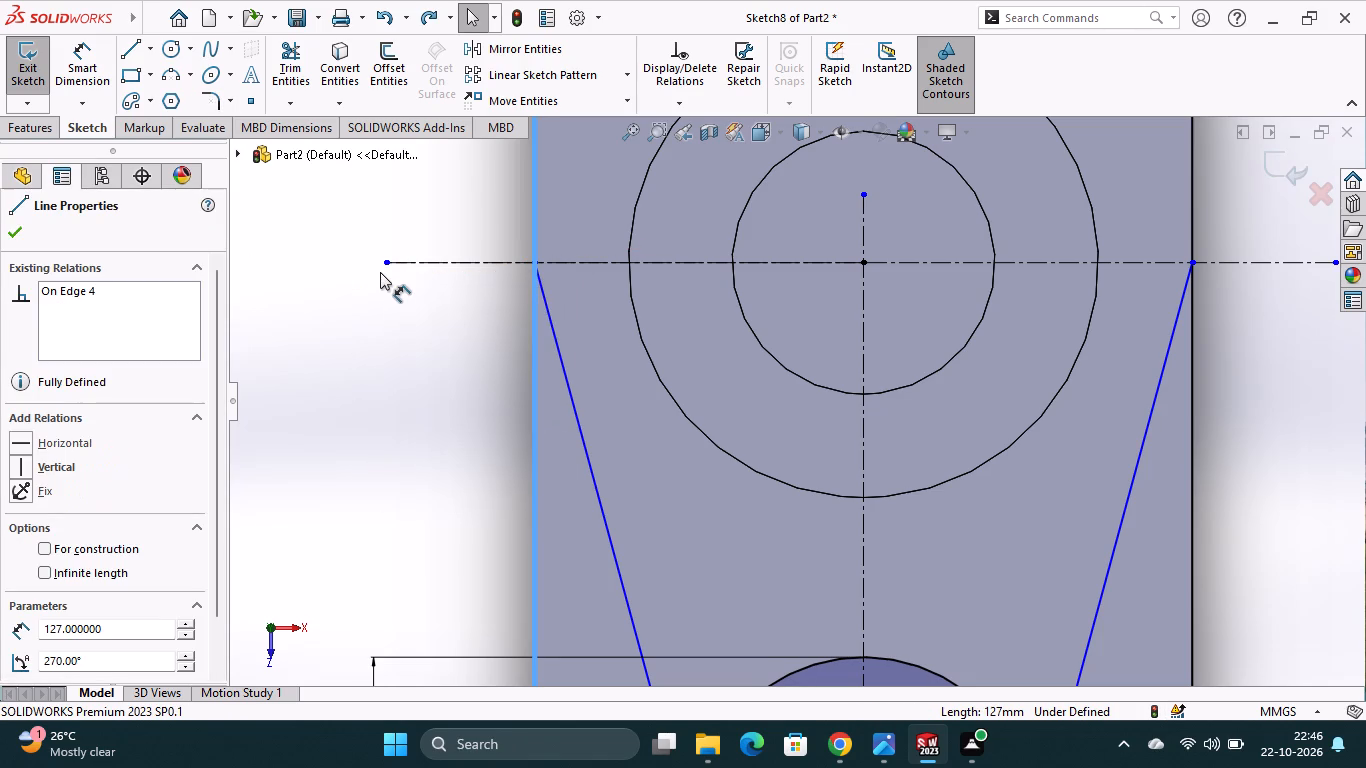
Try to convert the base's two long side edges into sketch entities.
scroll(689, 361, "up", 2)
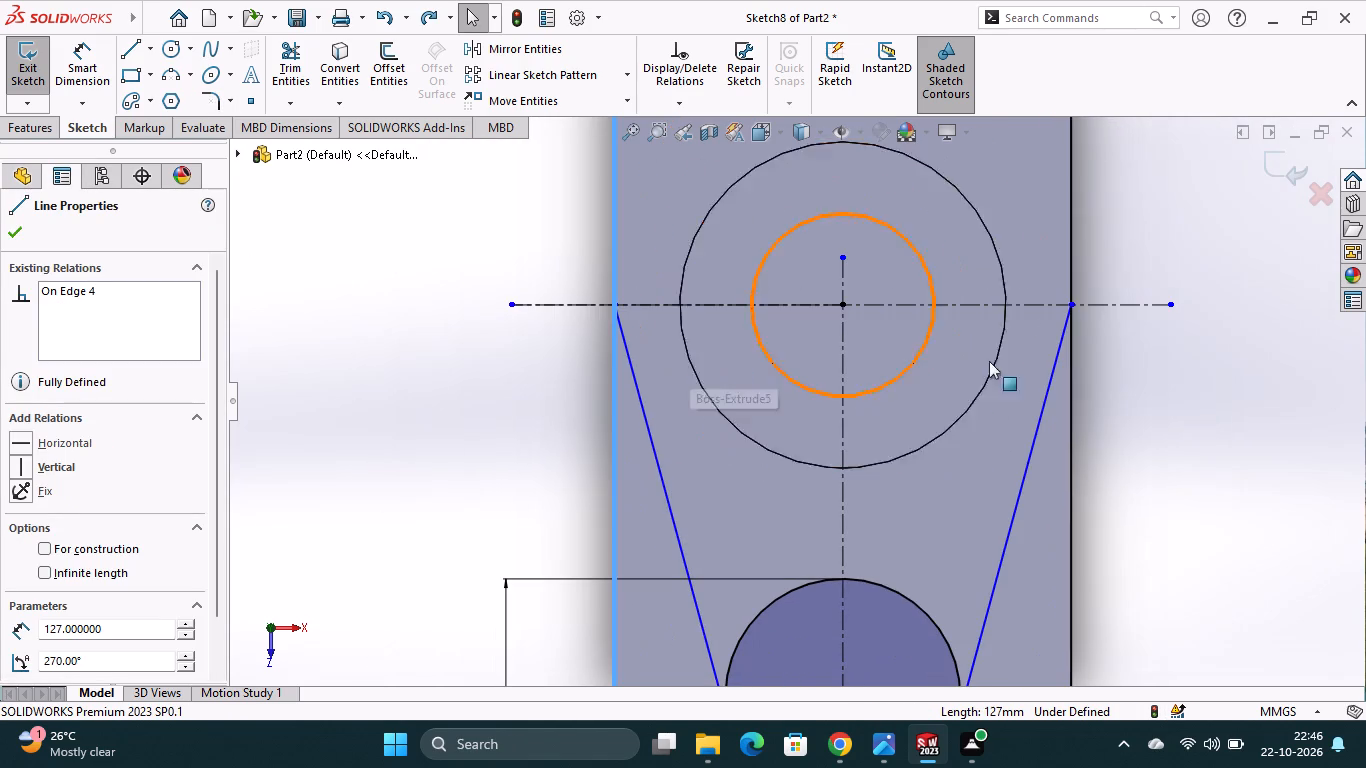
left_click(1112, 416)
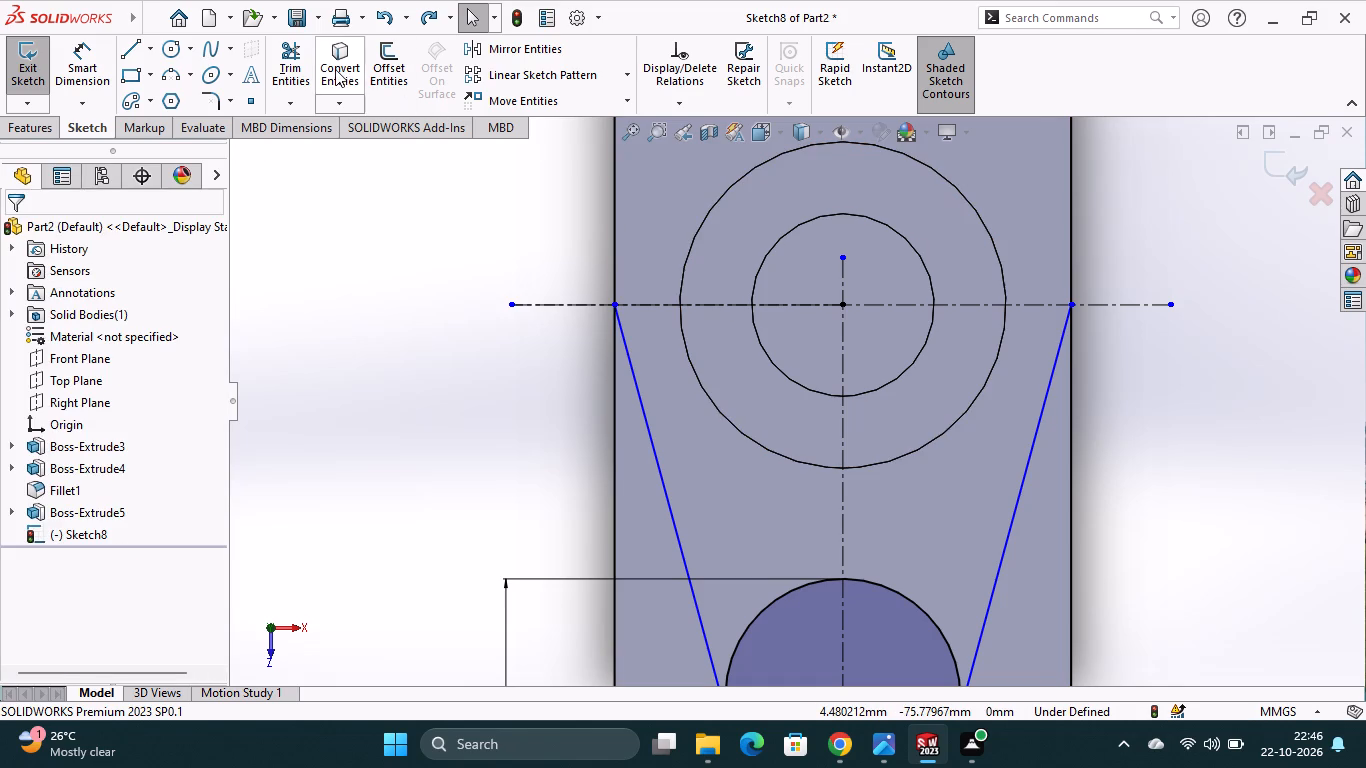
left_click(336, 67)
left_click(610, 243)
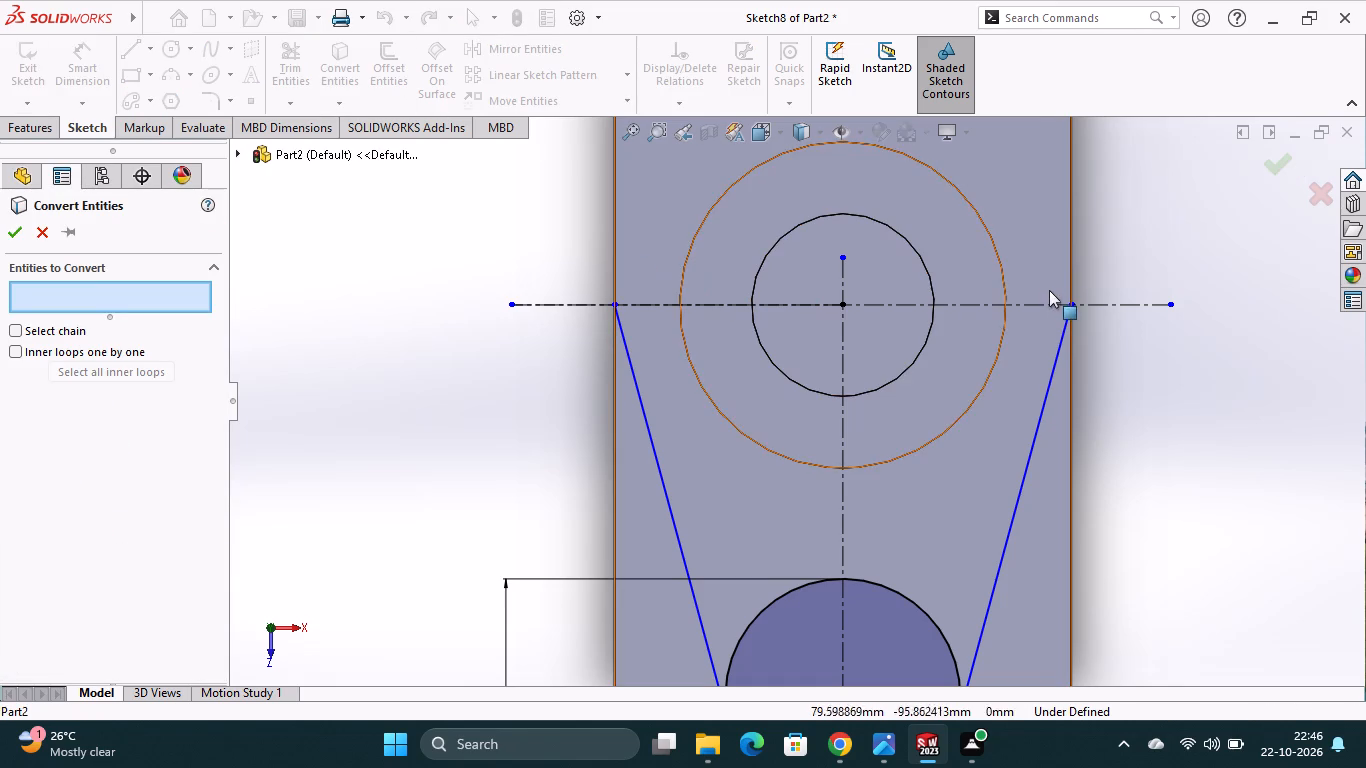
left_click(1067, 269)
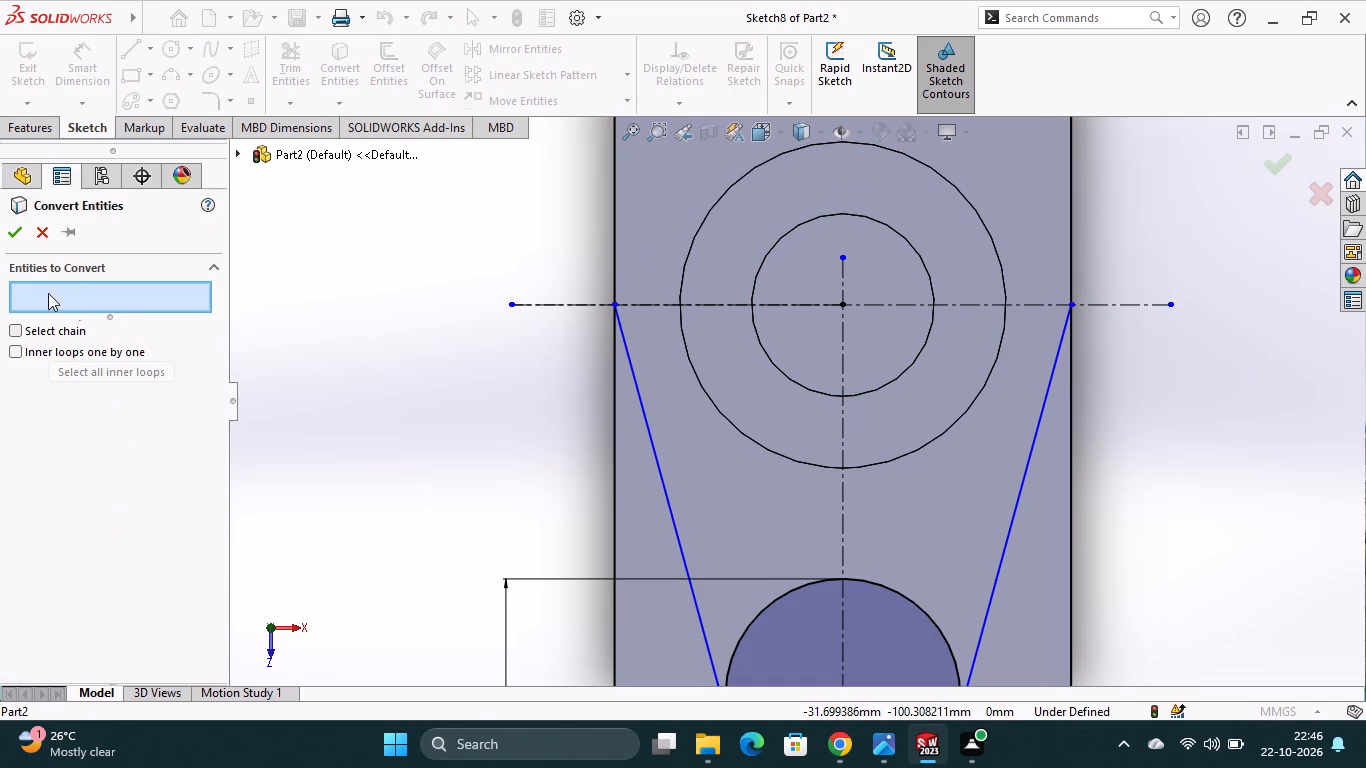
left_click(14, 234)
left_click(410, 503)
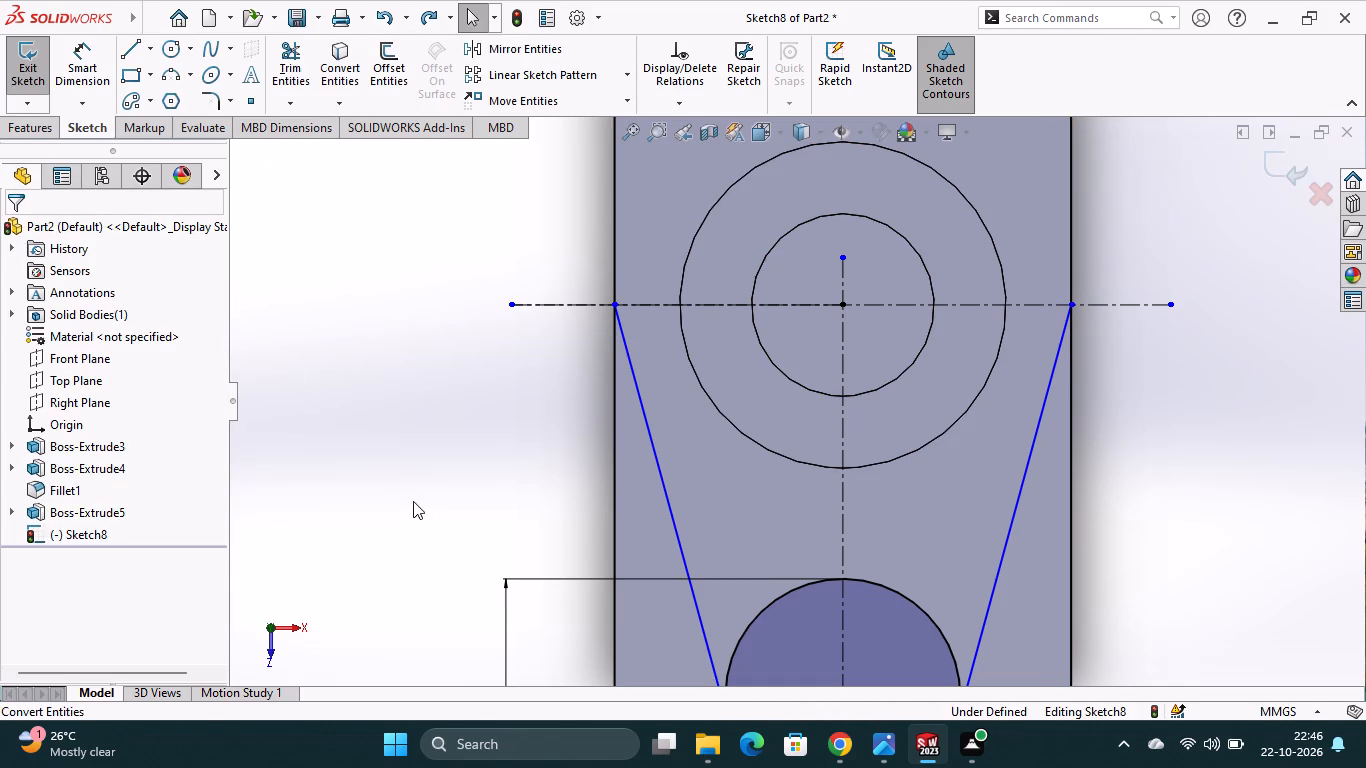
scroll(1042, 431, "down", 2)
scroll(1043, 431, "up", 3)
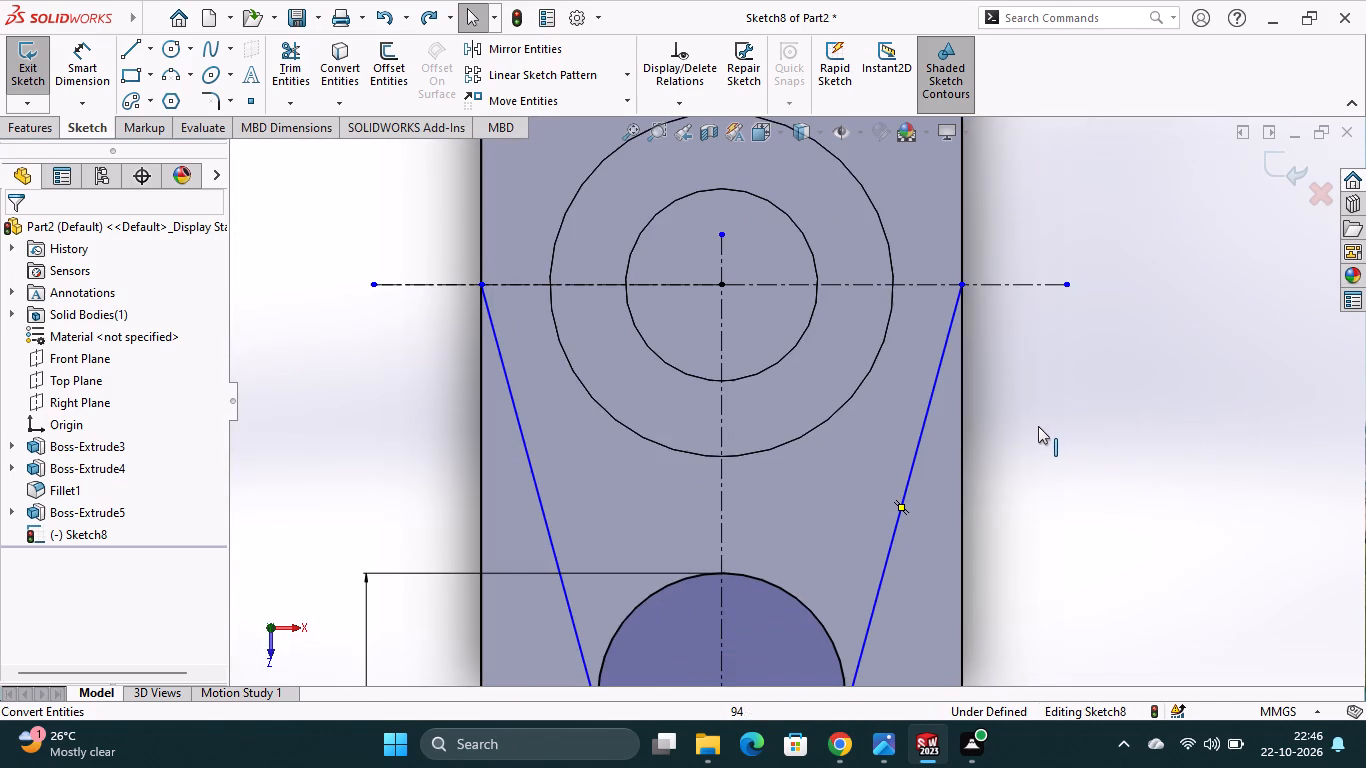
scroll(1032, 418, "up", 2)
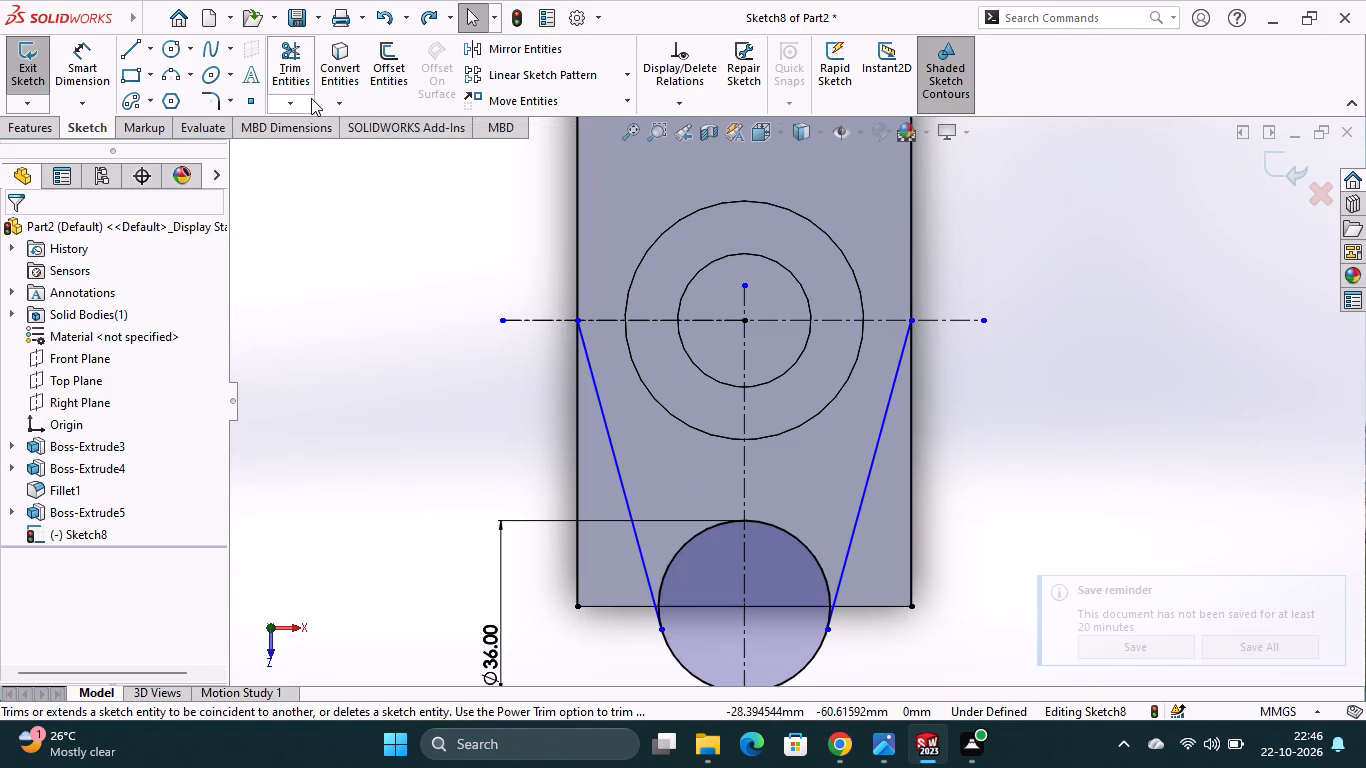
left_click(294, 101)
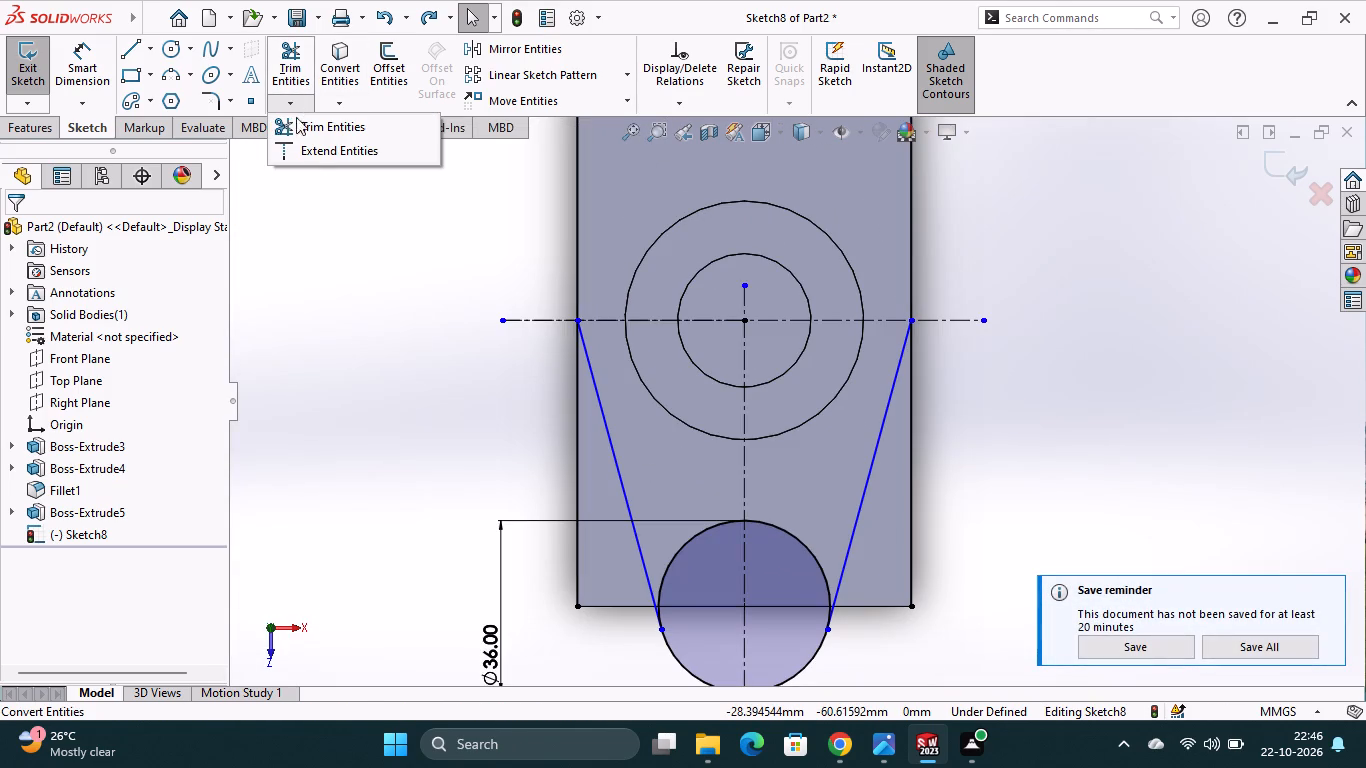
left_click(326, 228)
Fillet both corners between the slanted lines and the base's side lines with a 35 mm radius.
left_click(214, 104)
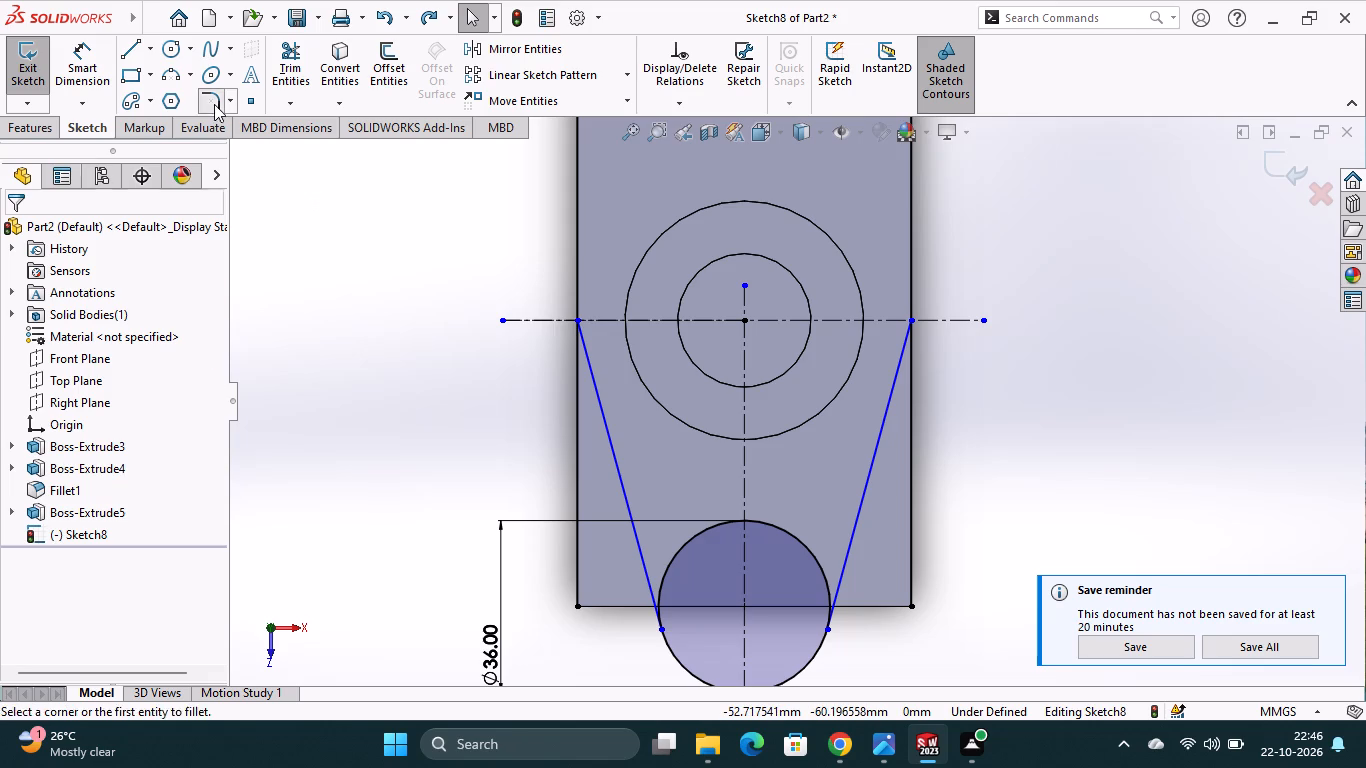
key("5")
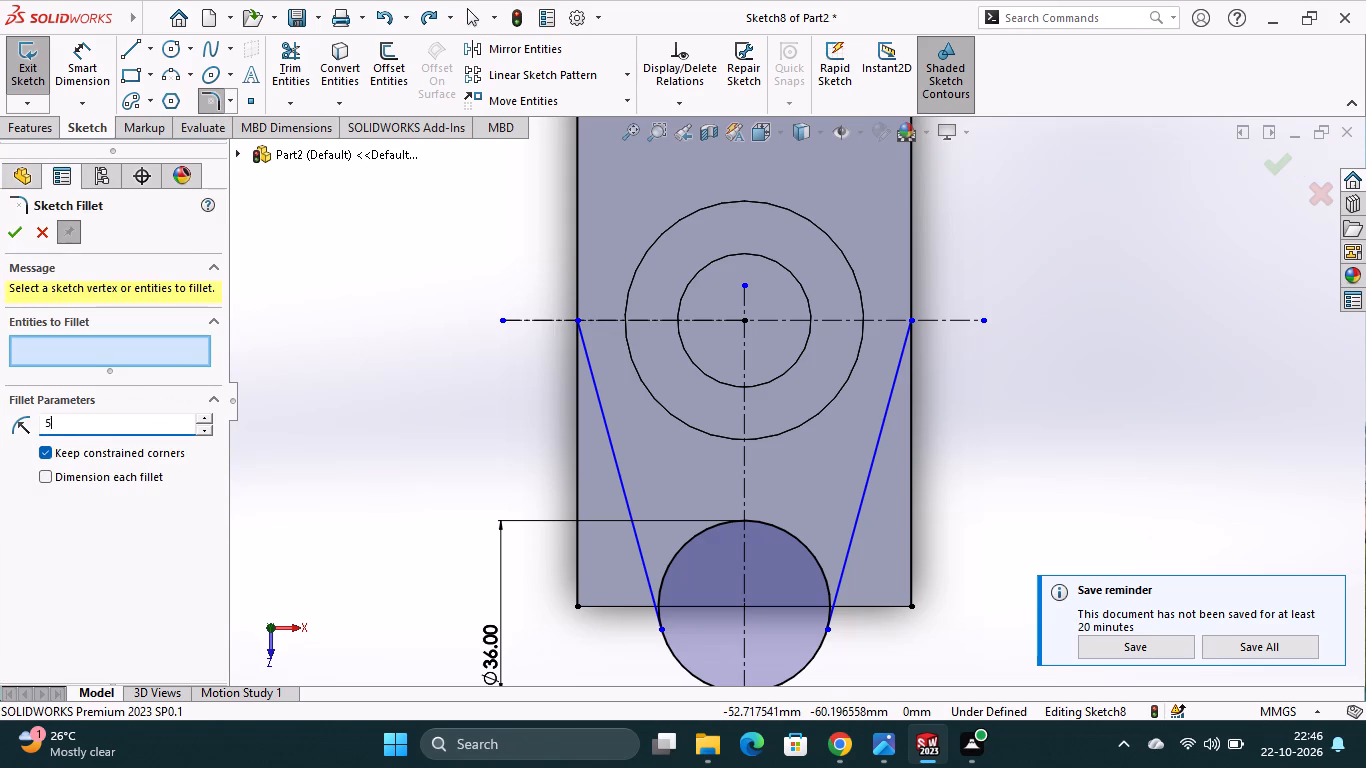
key("BackSpace")
type("35")
key("Return")
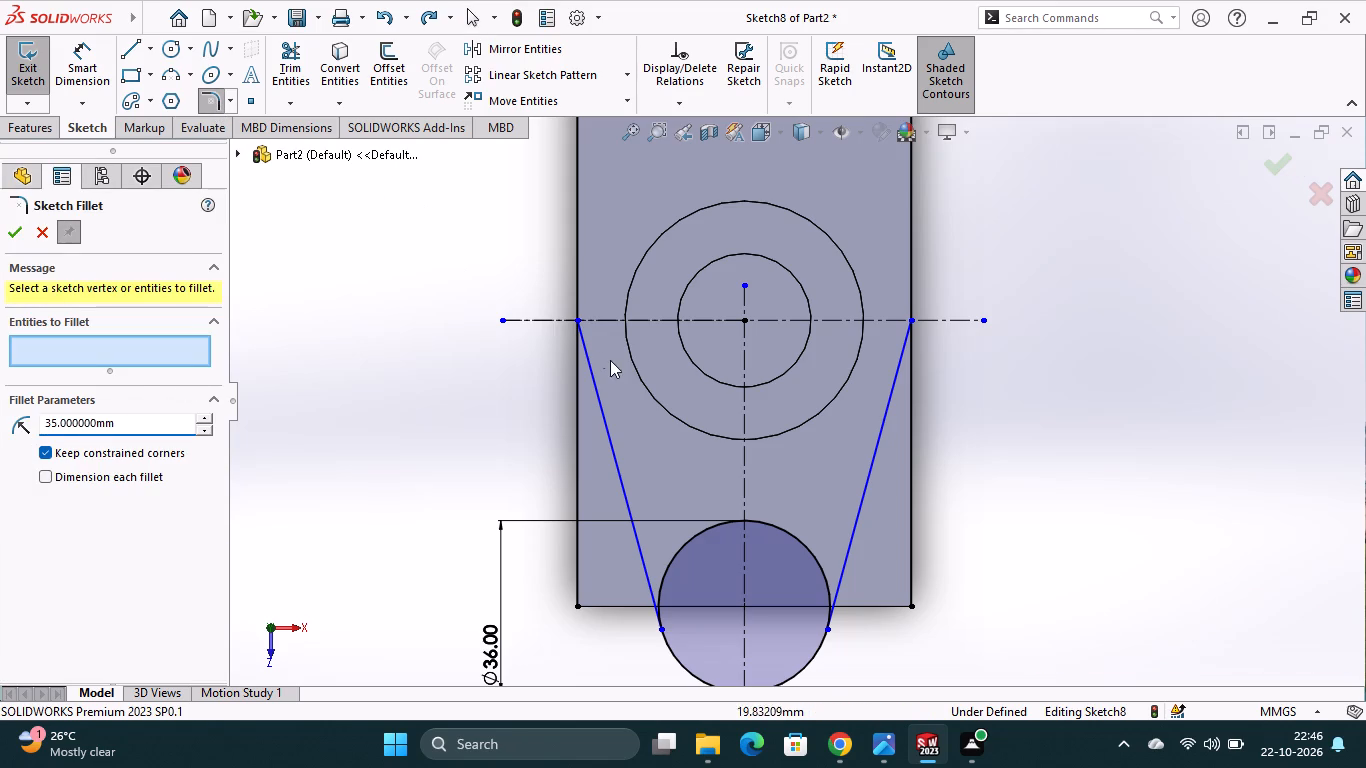
left_click(587, 358)
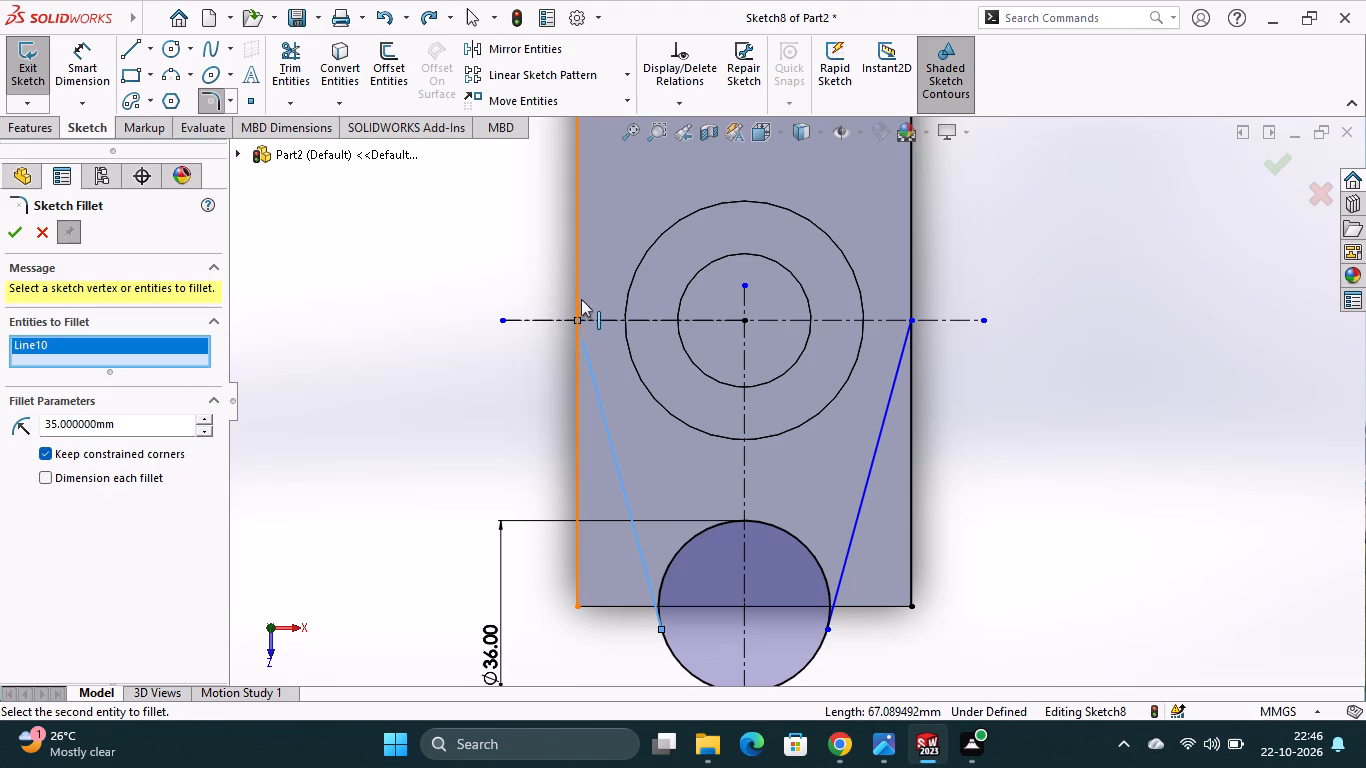
left_click(579, 296)
left_click(720, 379)
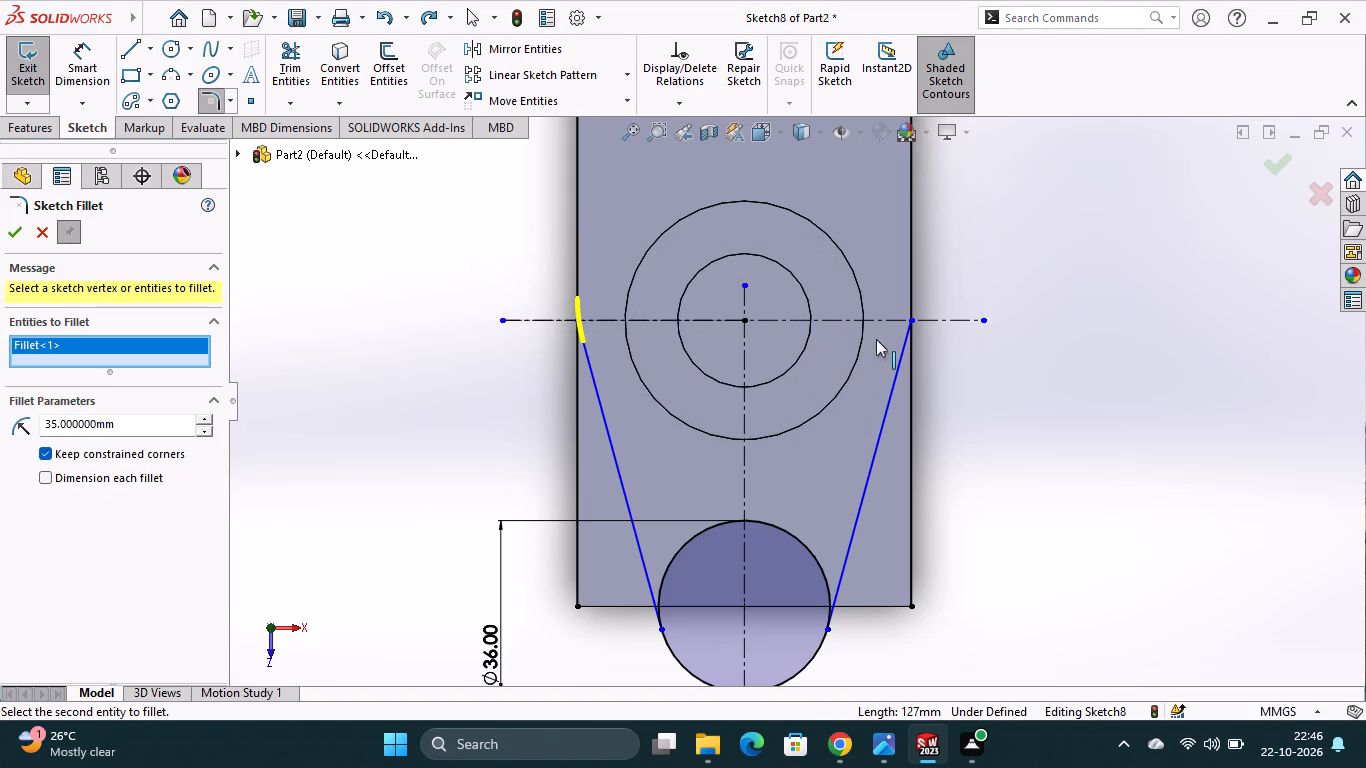
left_click(913, 296)
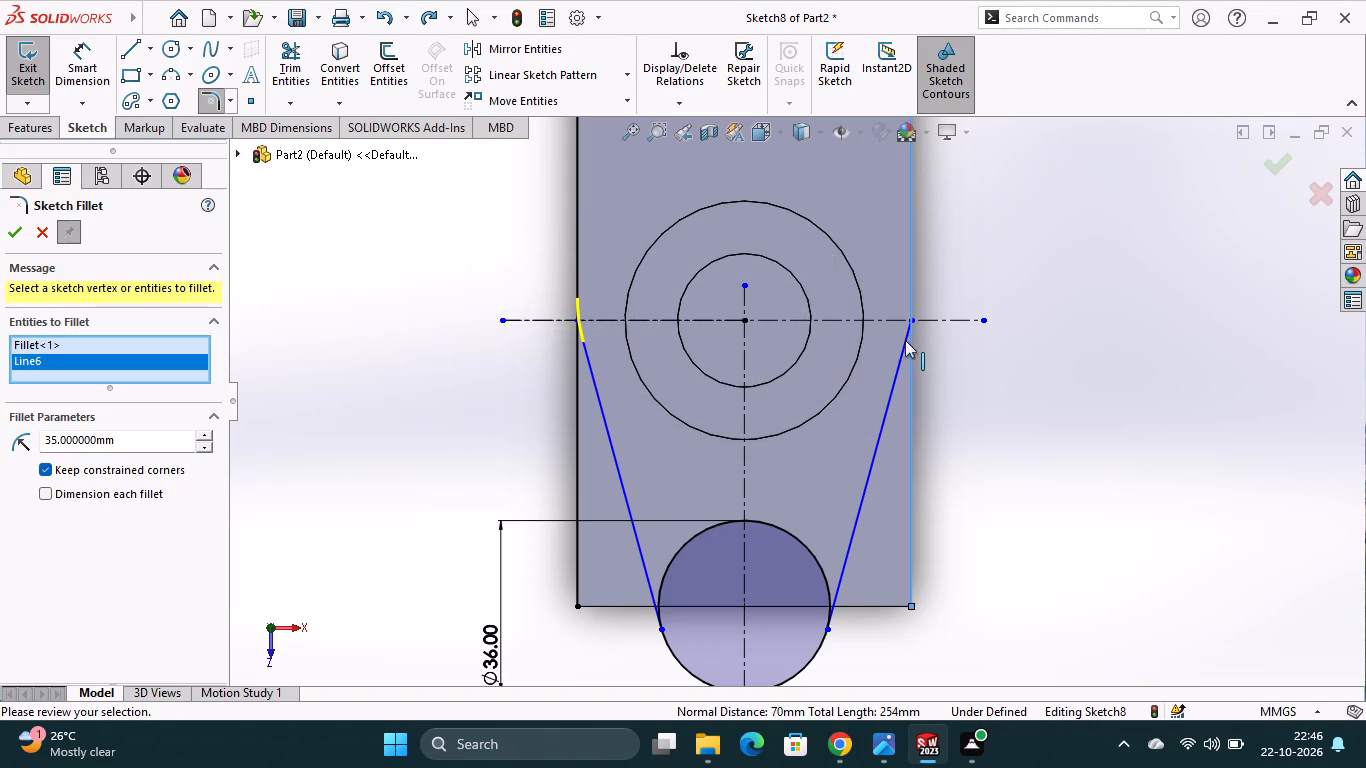
left_click(905, 343)
left_click(731, 372)
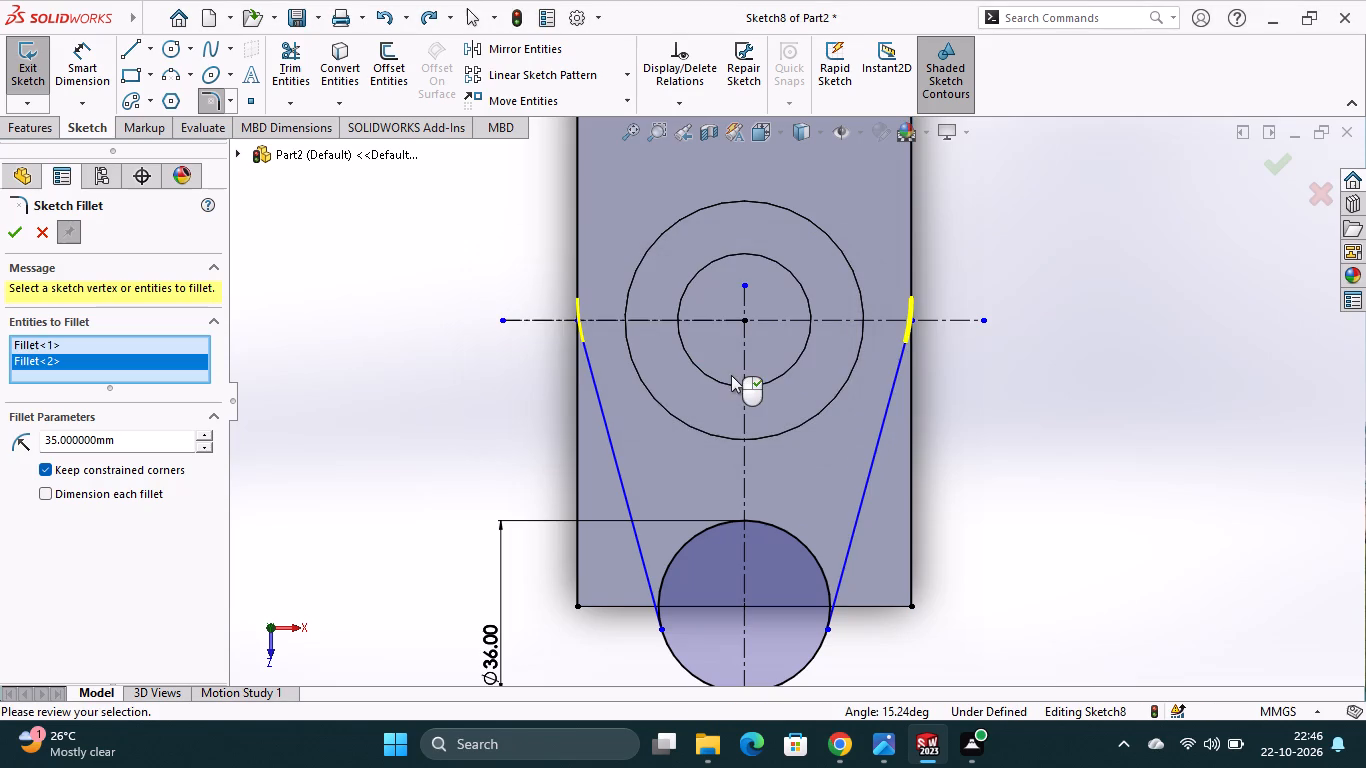
left_click(18, 235)
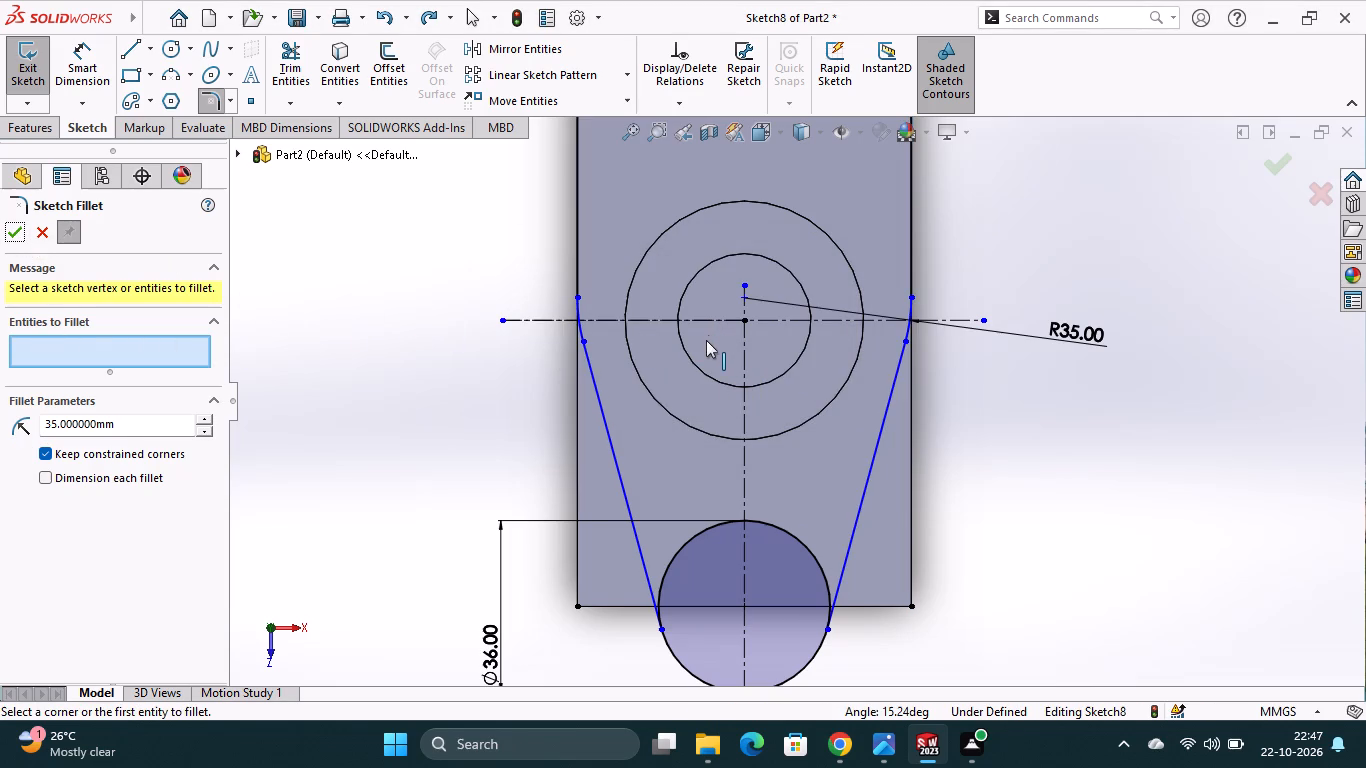
Trim away the sketch lines lying along the base's two long side edges, leaving the R35 fillets and slanted lines.
left_click(289, 65)
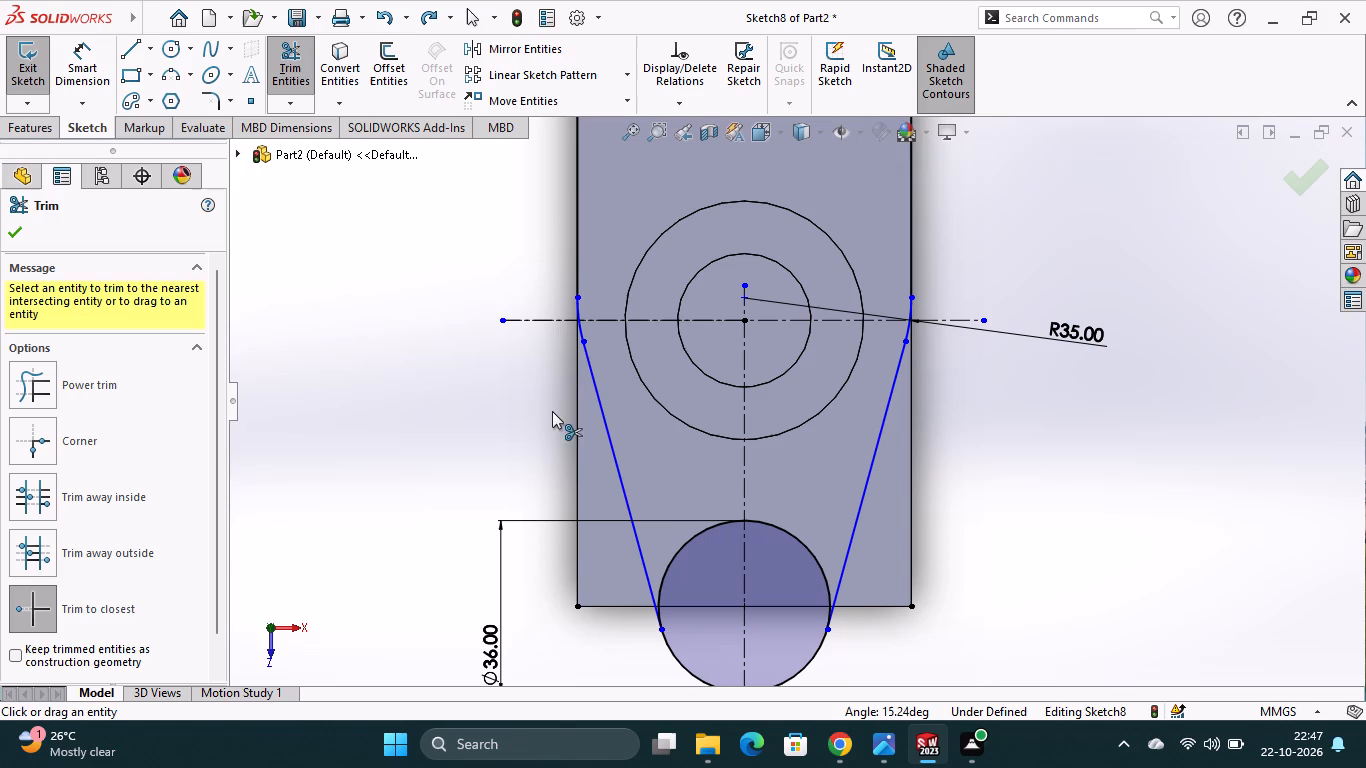
left_click(577, 226)
scroll(628, 231, "up", 2)
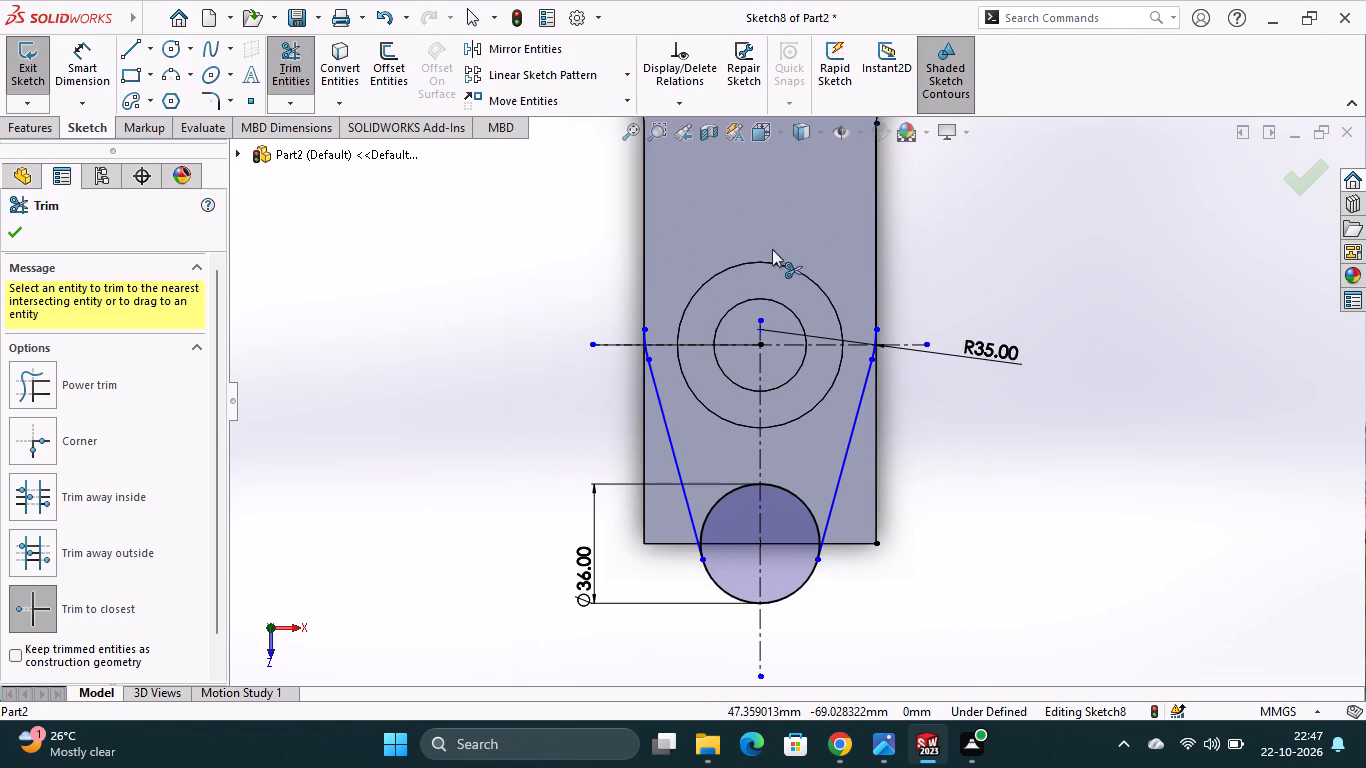
left_click(878, 246)
scroll(812, 196, "down", 2)
scroll(812, 195, "up", 1)
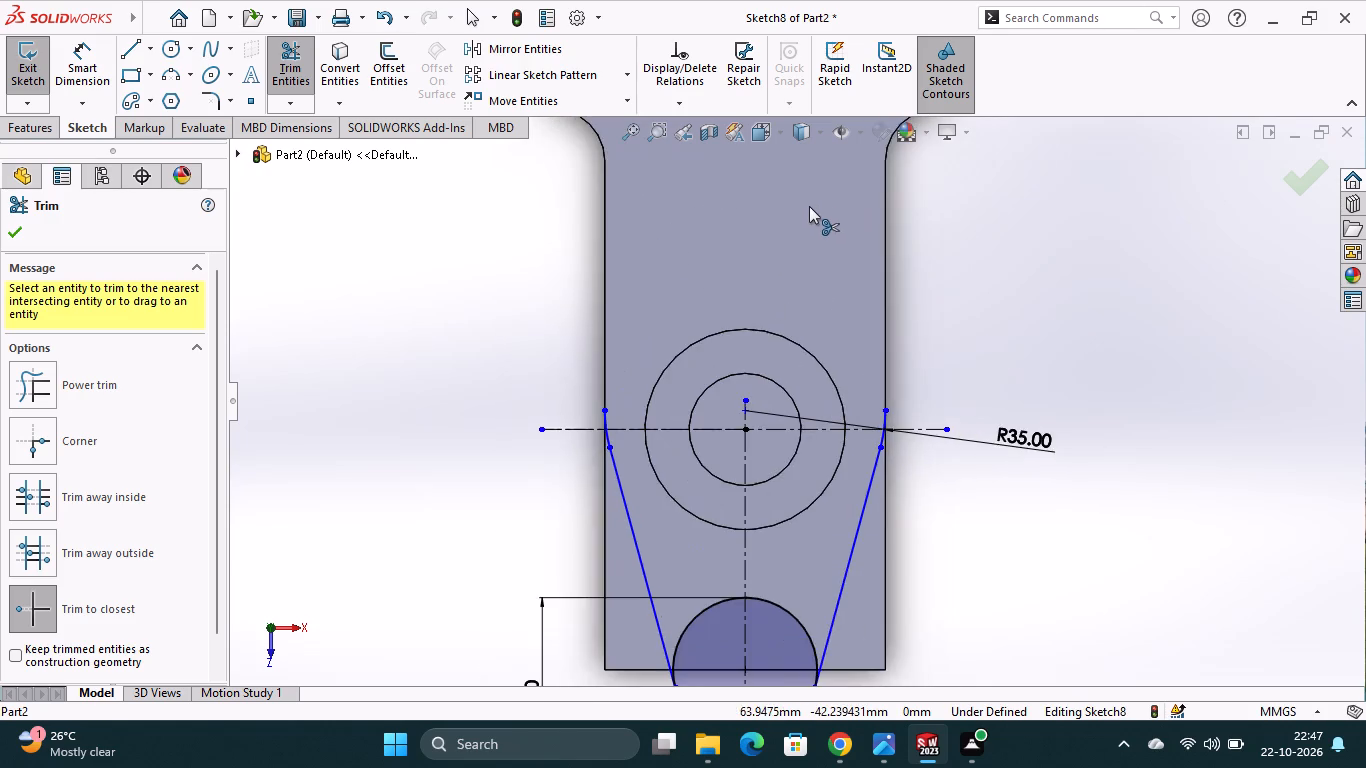
scroll(809, 206, "up", 3)
left_click(834, 295)
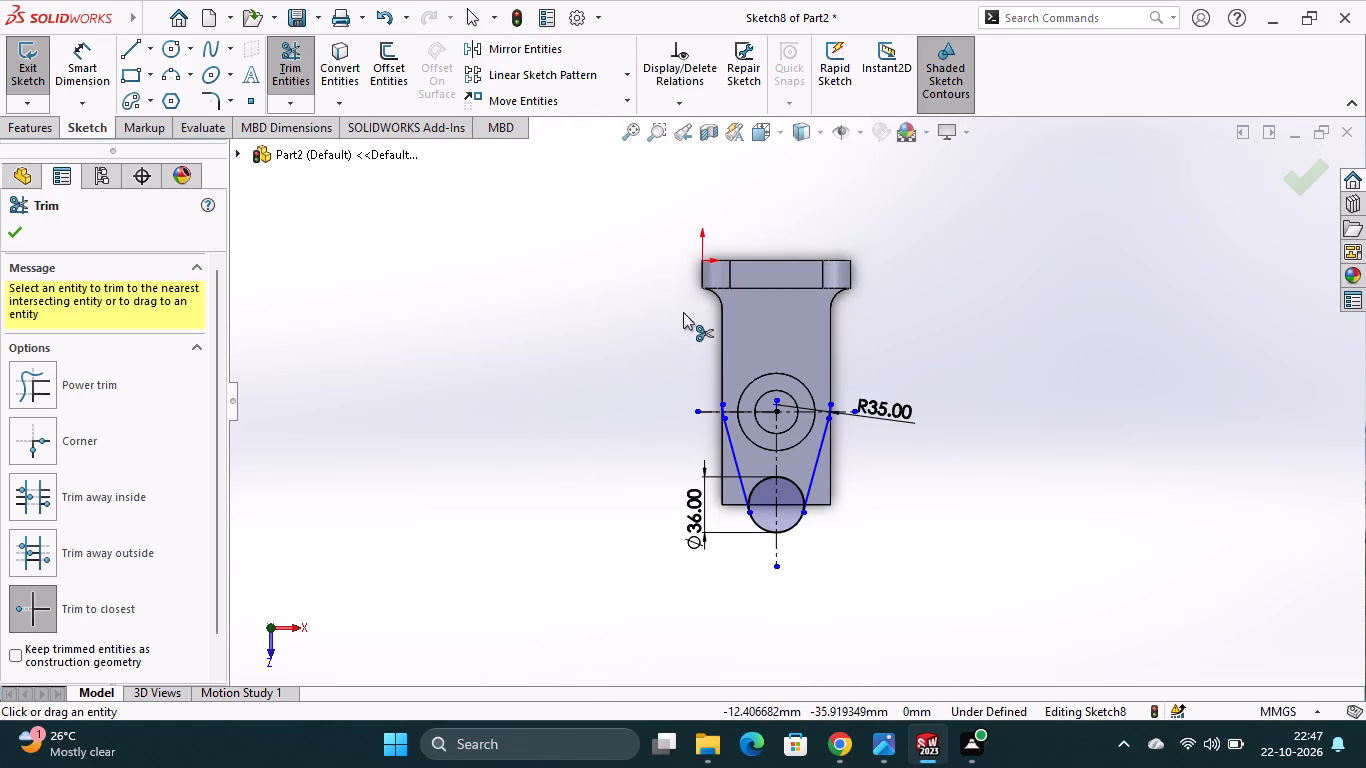
left_click(716, 291)
scroll(743, 358, "down", 6)
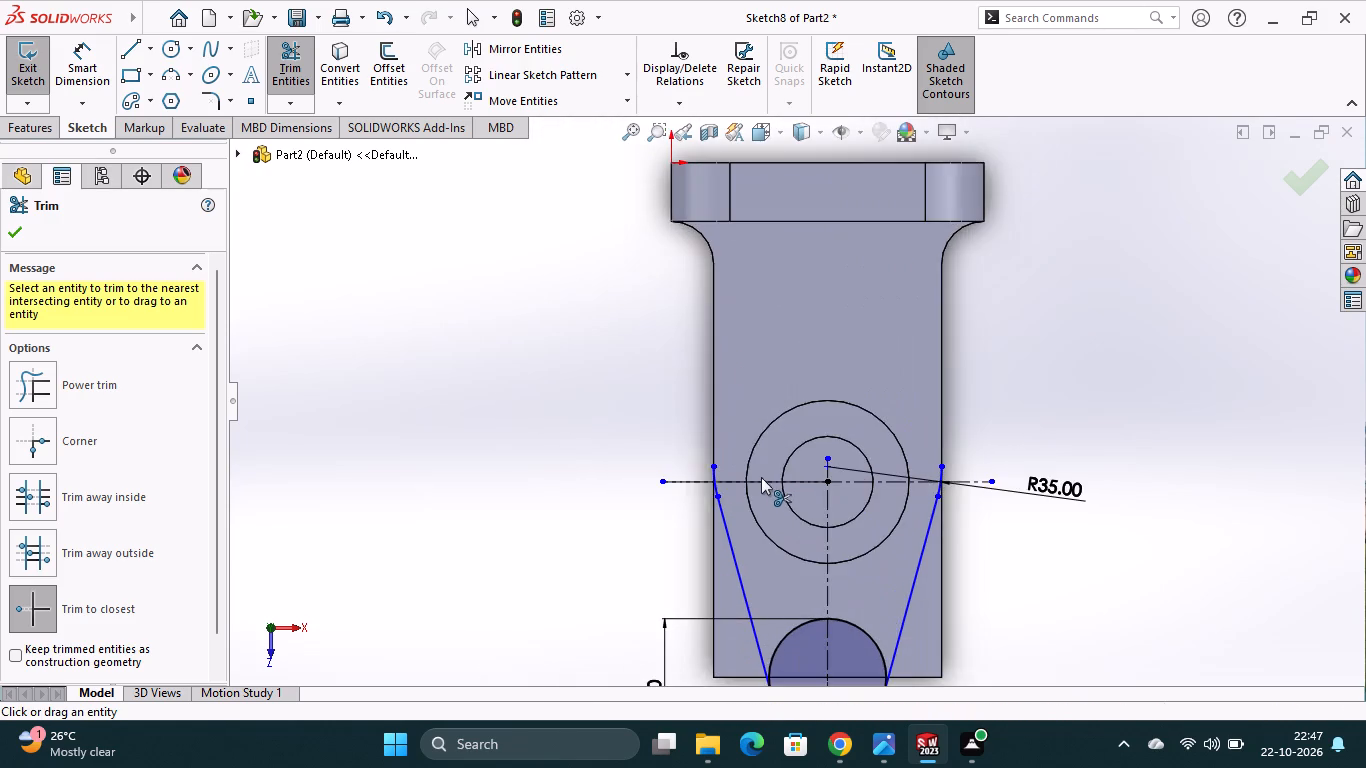
scroll(762, 482, "down", 5)
scroll(722, 481, "up", 6)
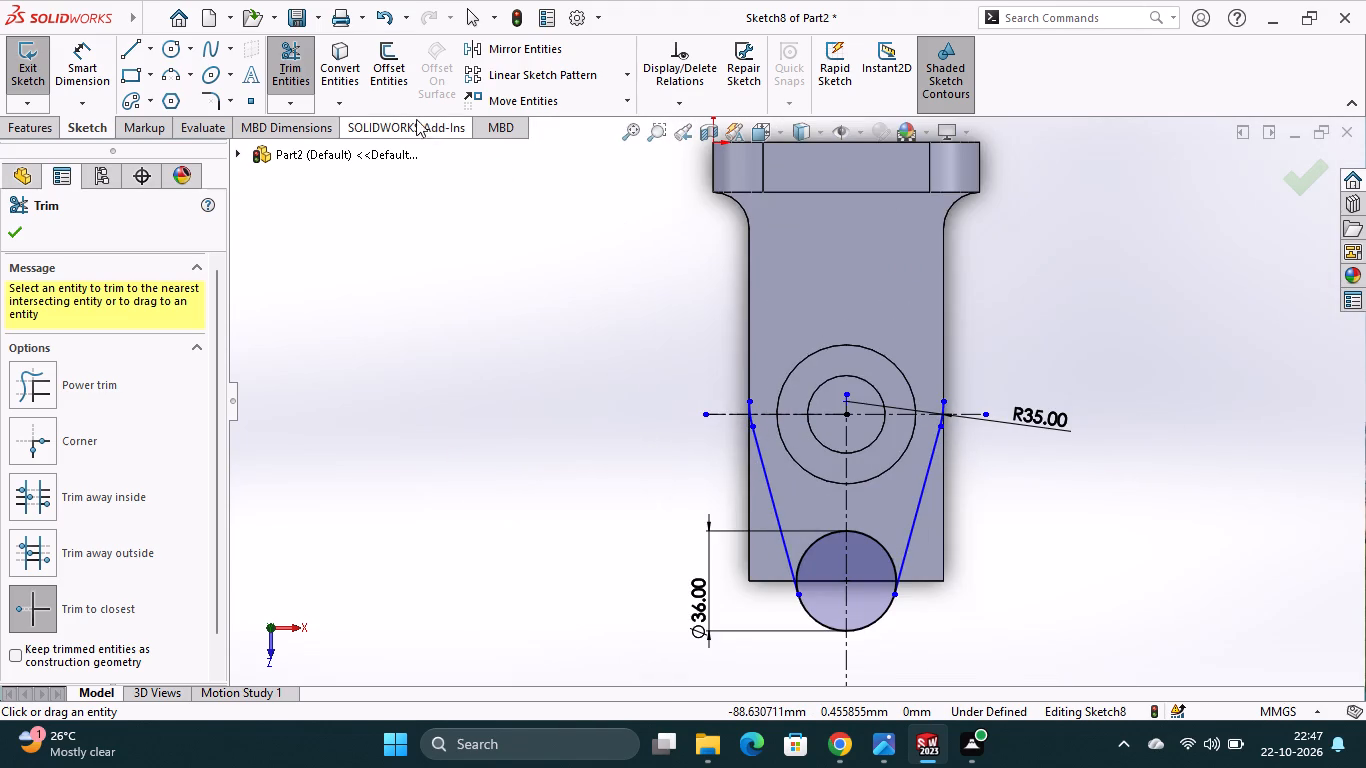
Draw lines from the left R35 arc's end along the base's side to its corner, and about 17 mm along the end edge to the circle.
left_click(132, 46)
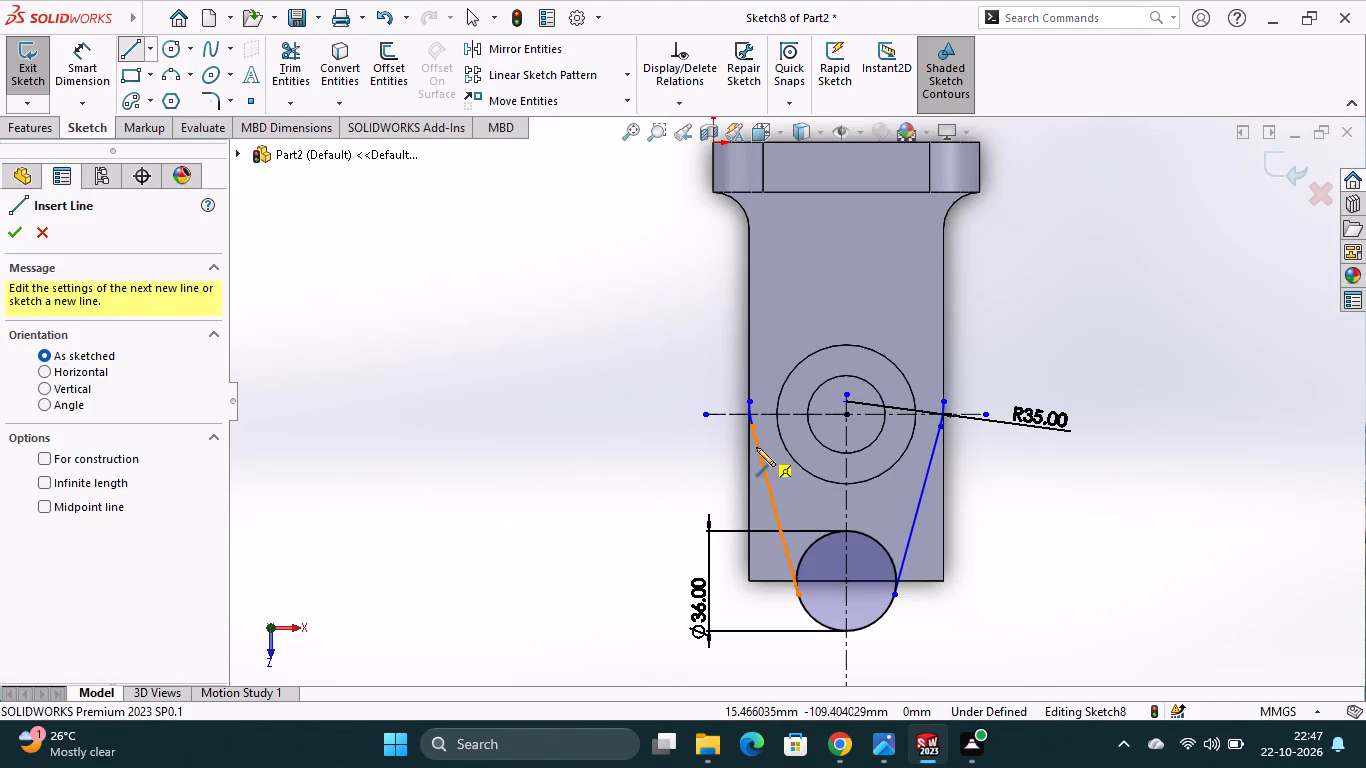
scroll(757, 447, "down", 7)
left_click(741, 250)
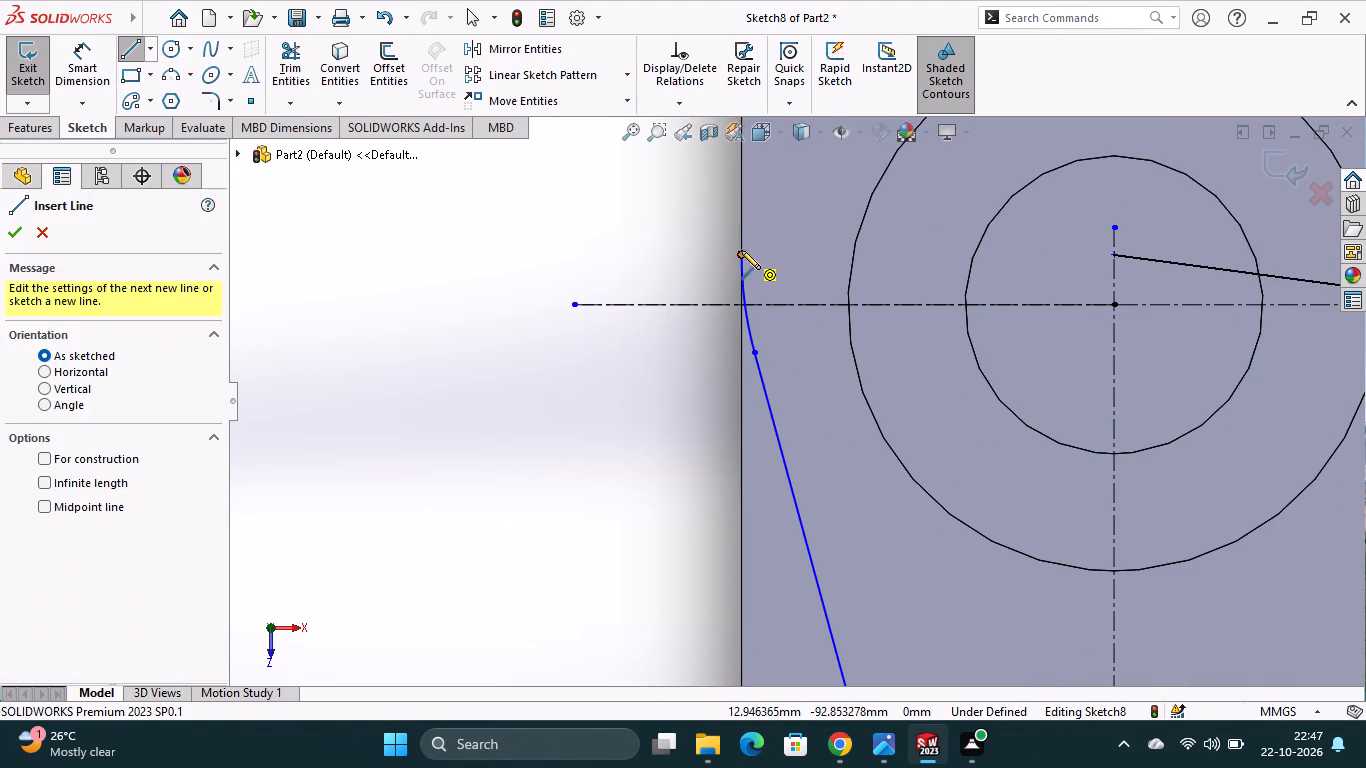
scroll(753, 430, "up", 5)
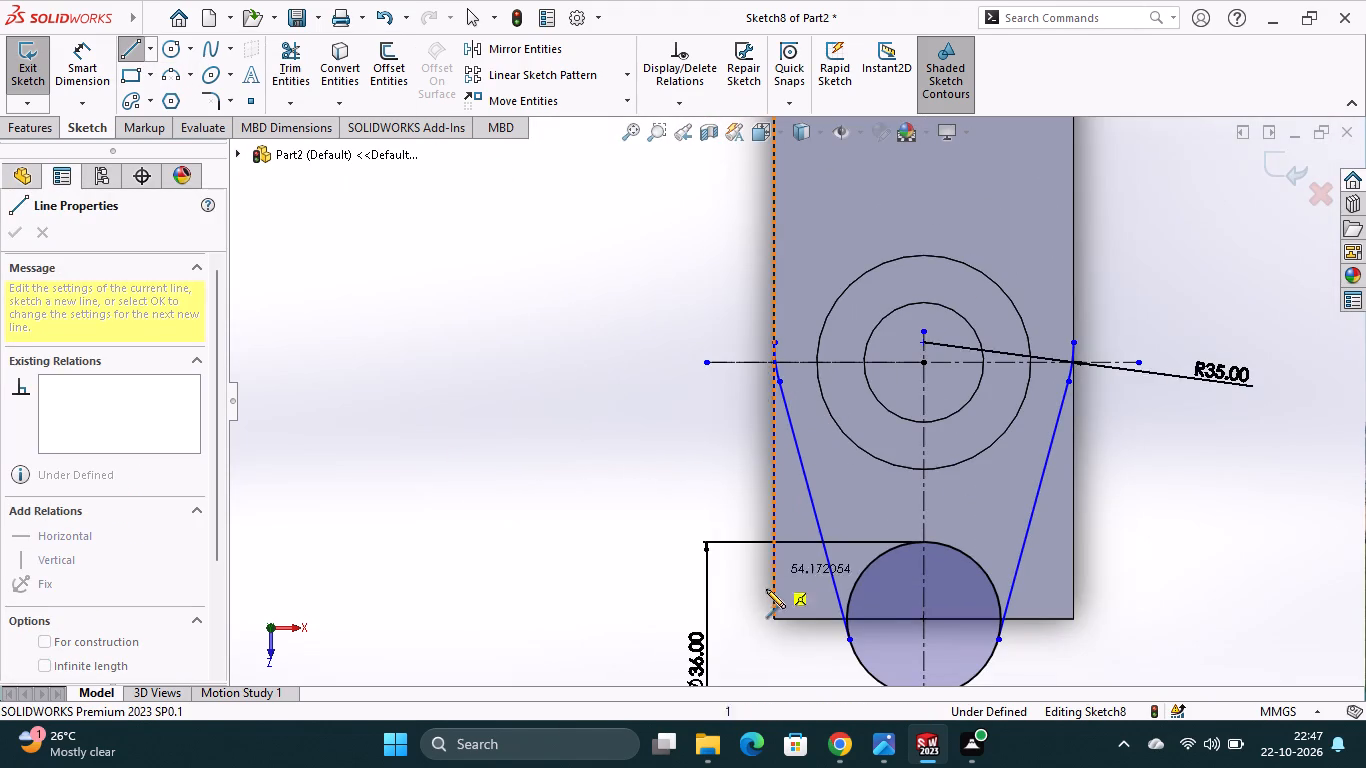
left_click(774, 620)
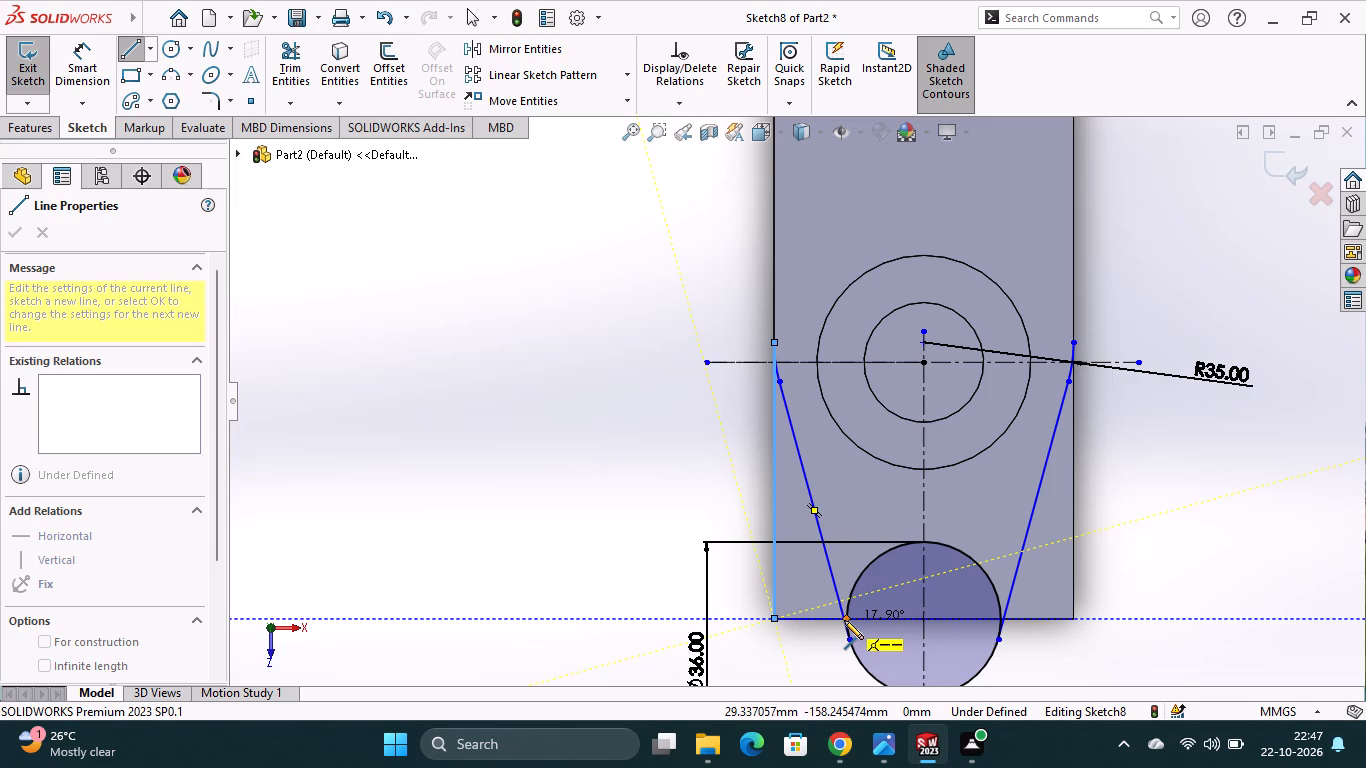
left_click(844, 620)
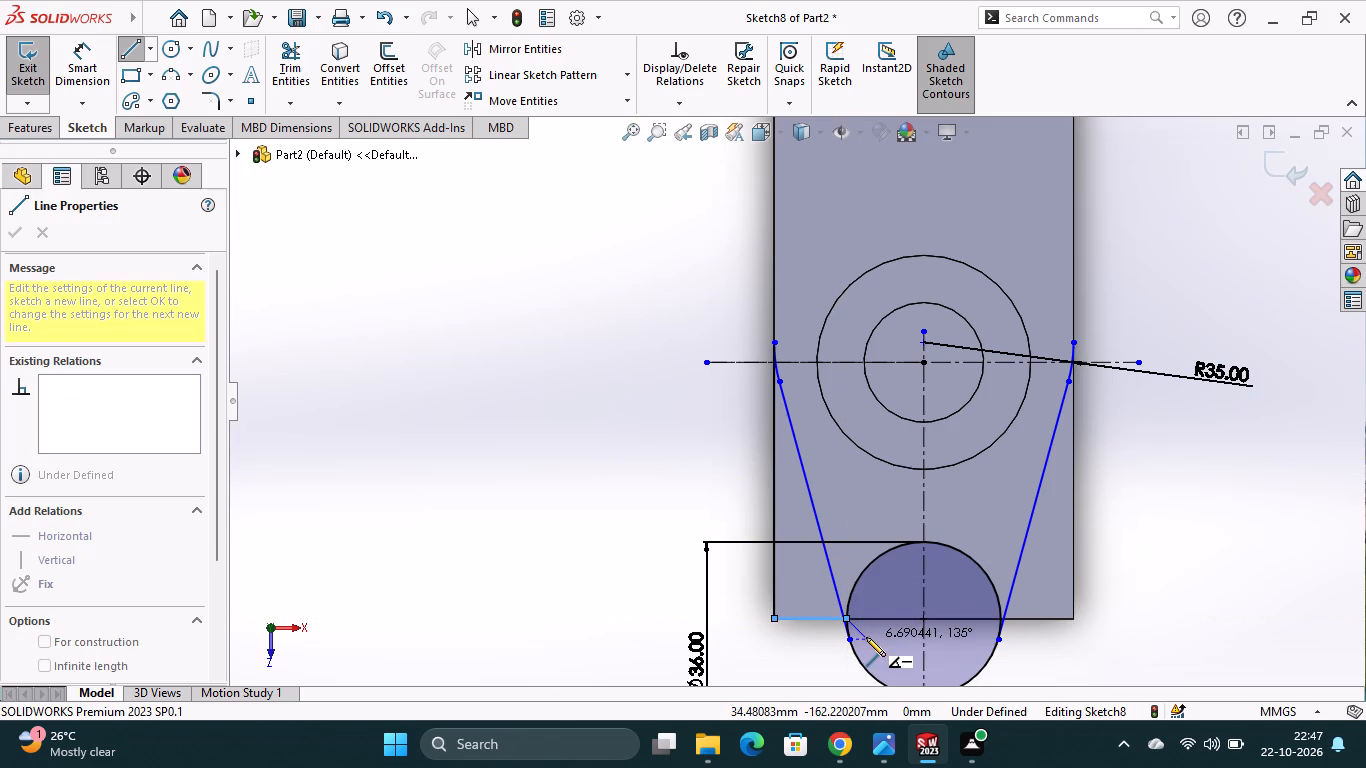
key("Escape")
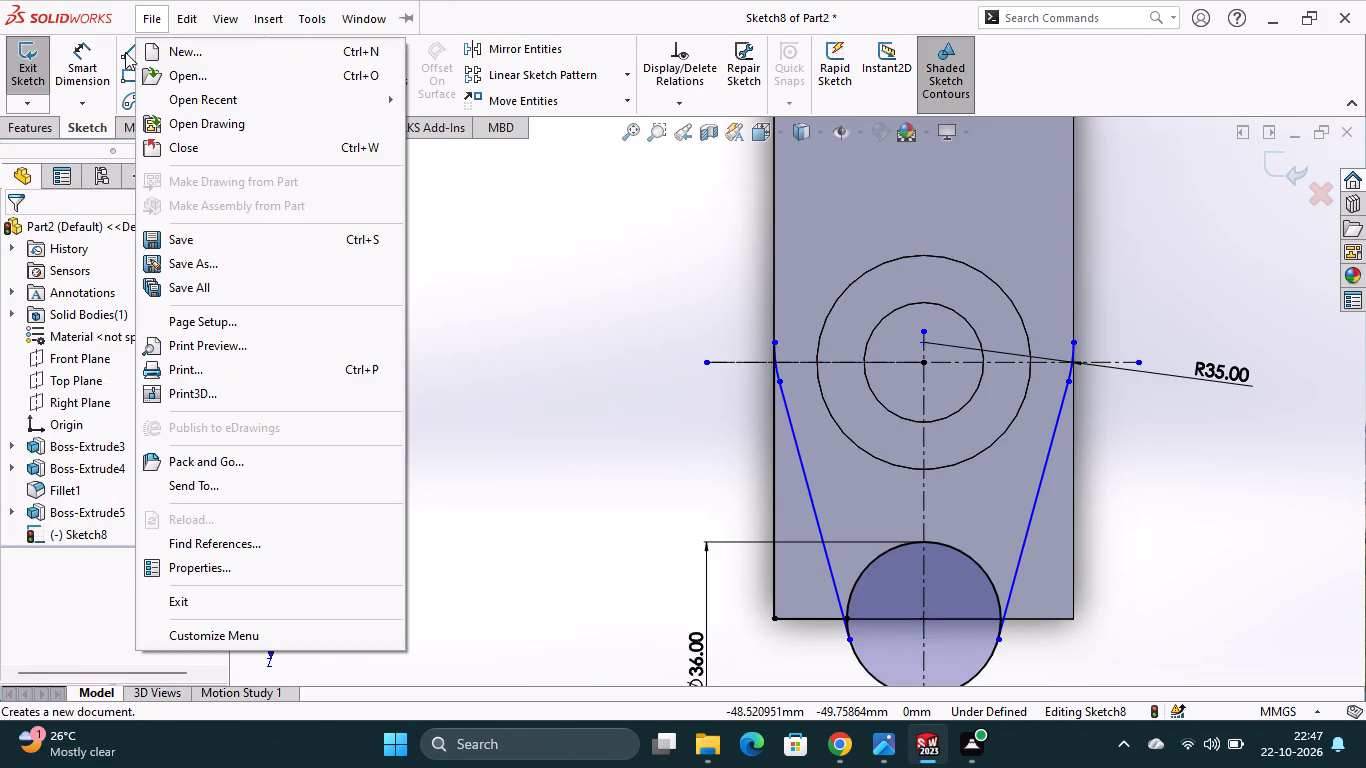
left_click(530, 325)
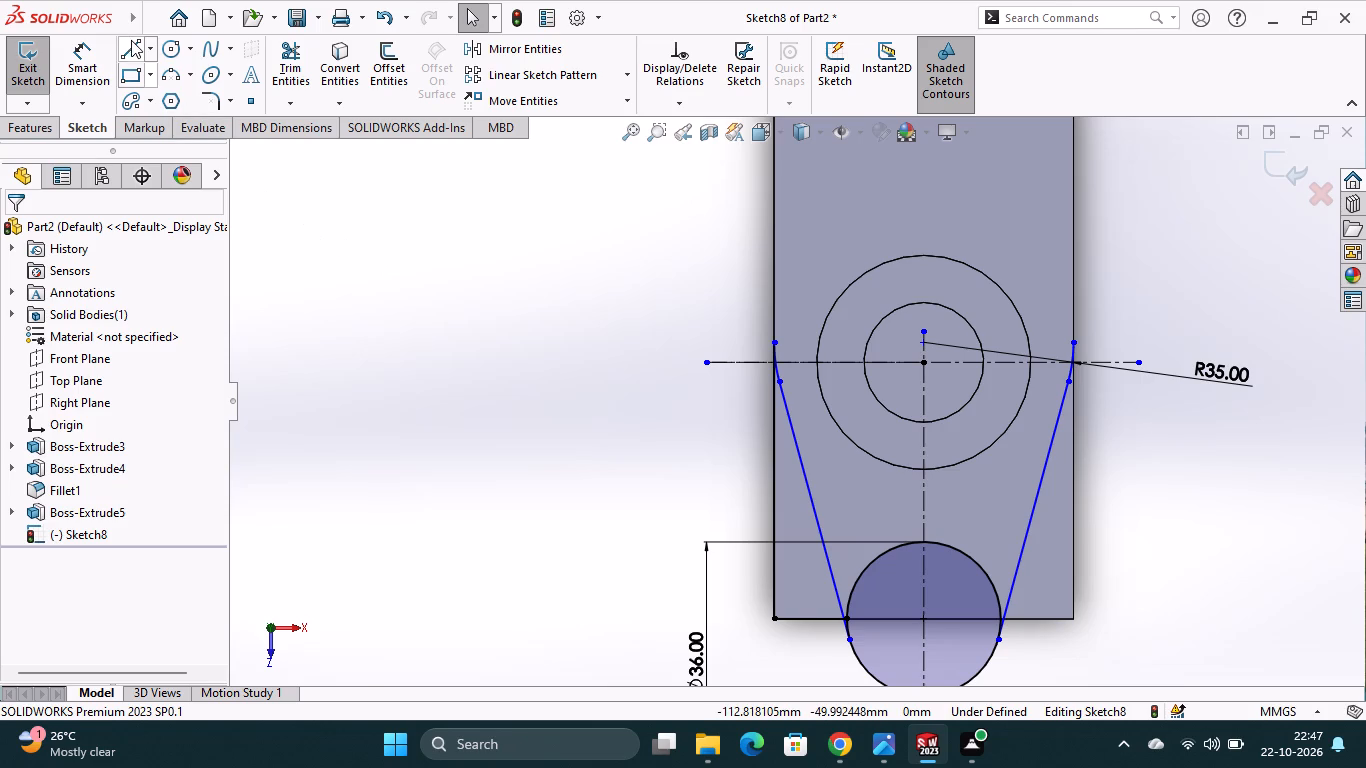
Draw matching lines from the right R35 arc's end, about 65 mm to the base corner and 17 mm along the end edge to the circle.
left_click(133, 47)
scroll(1109, 348, "down", 4)
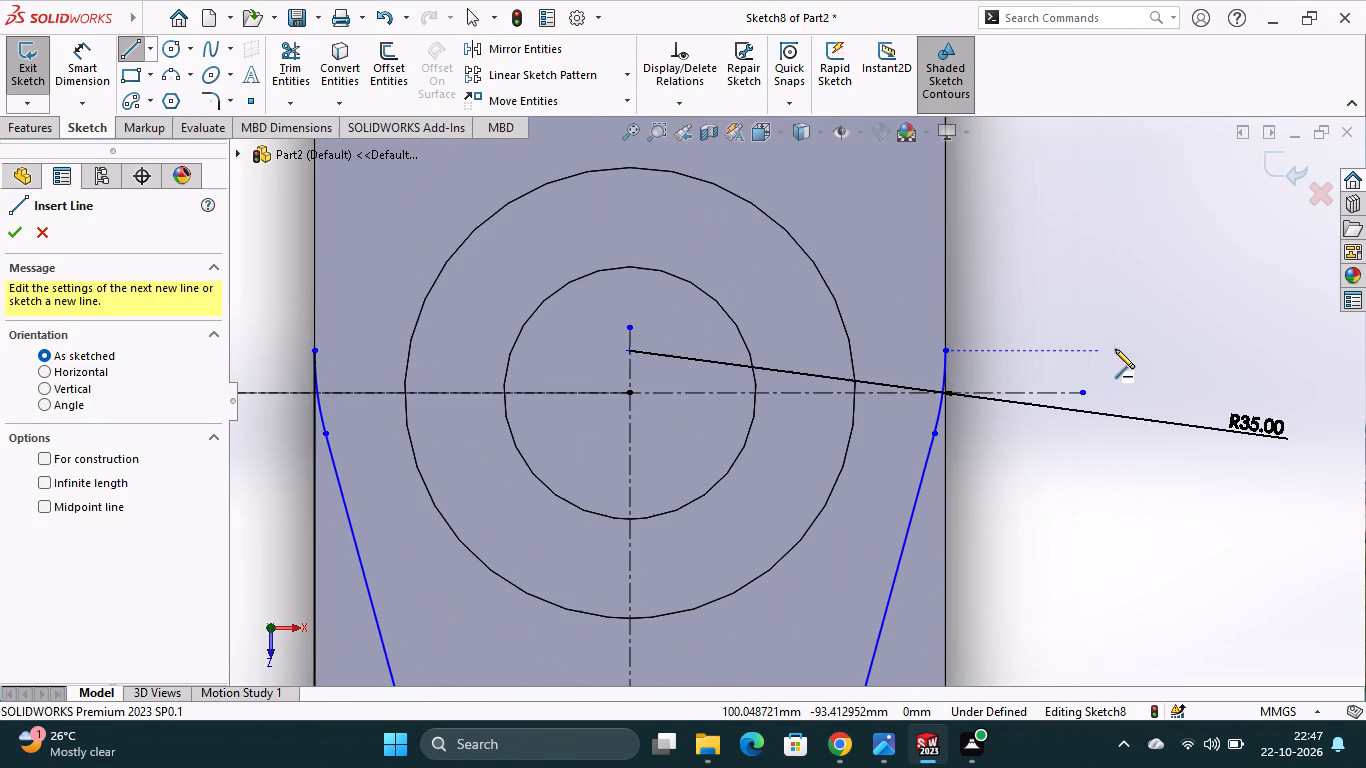
left_click(945, 350)
scroll(989, 500, "up", 7)
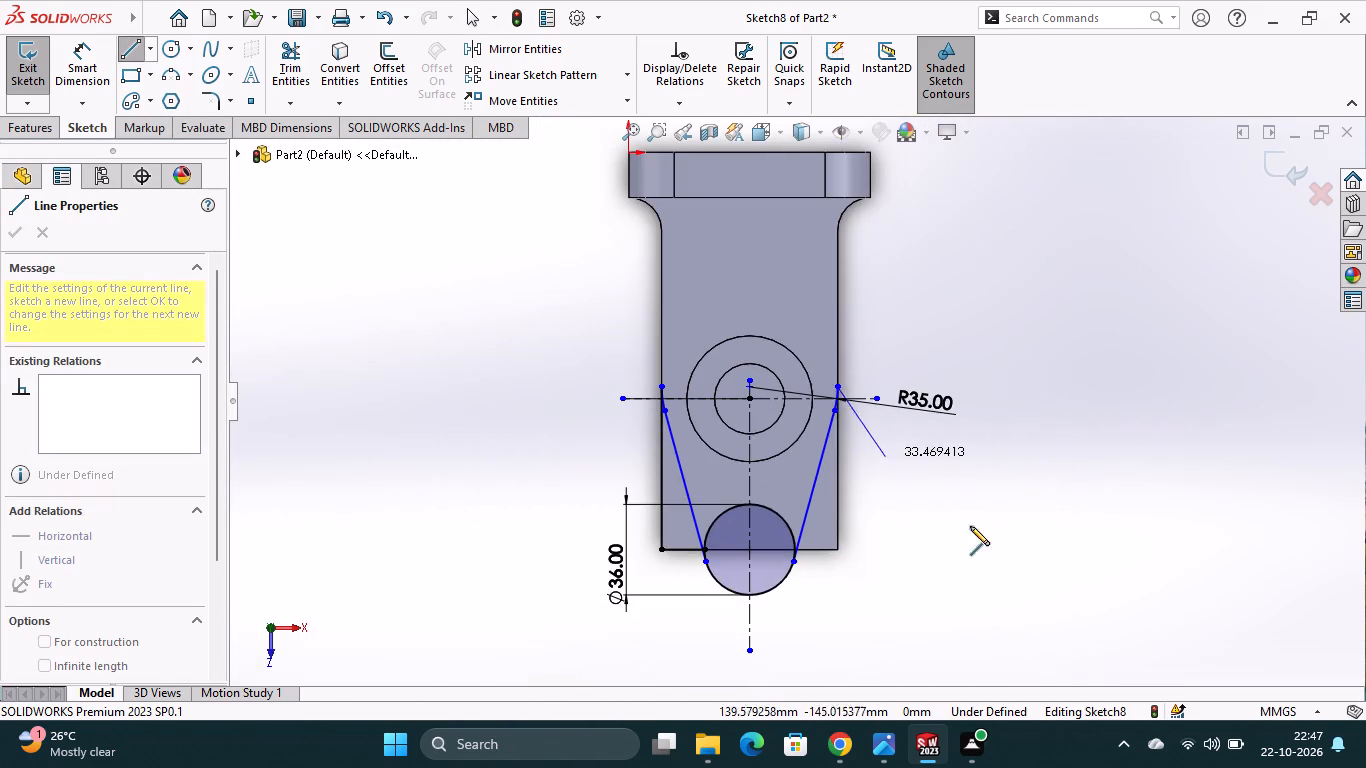
left_click(838, 551)
scroll(812, 548, "down", 3)
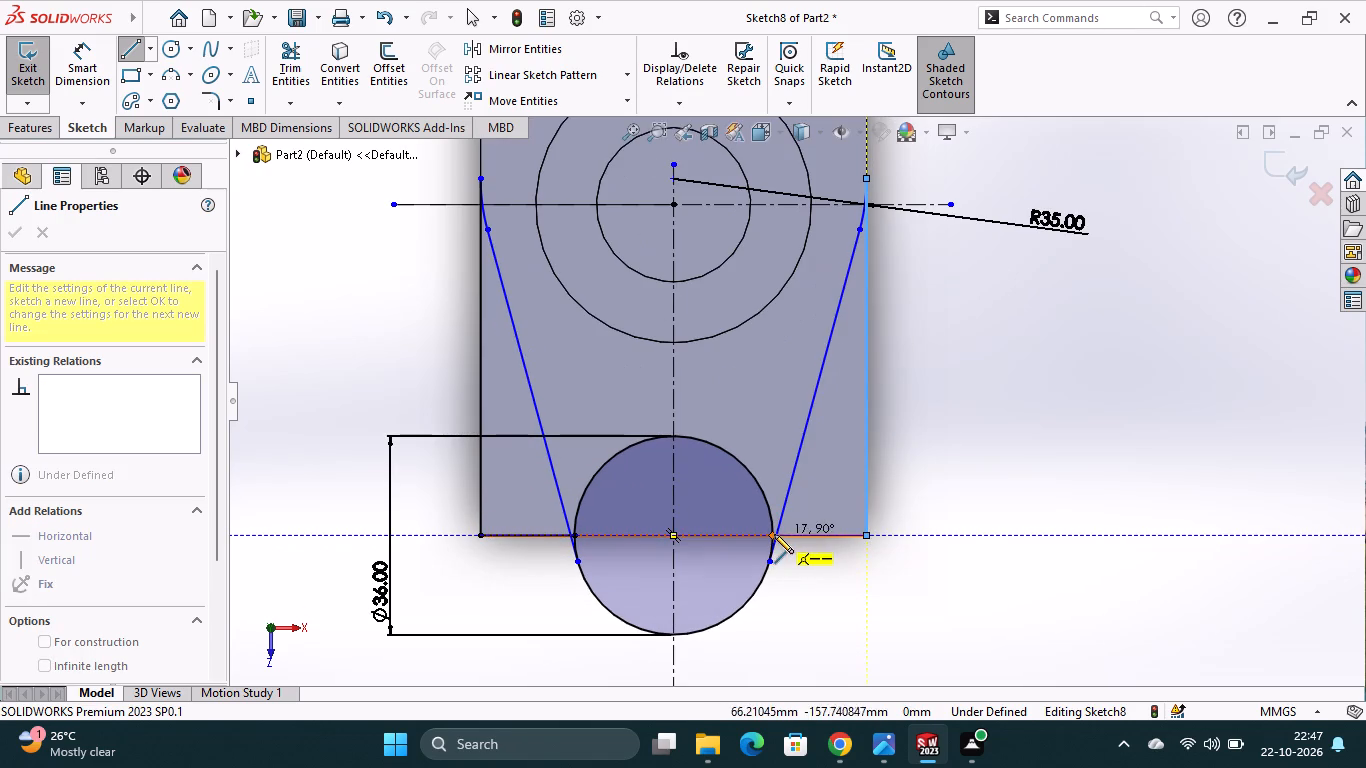
scroll(776, 538, "down", 5)
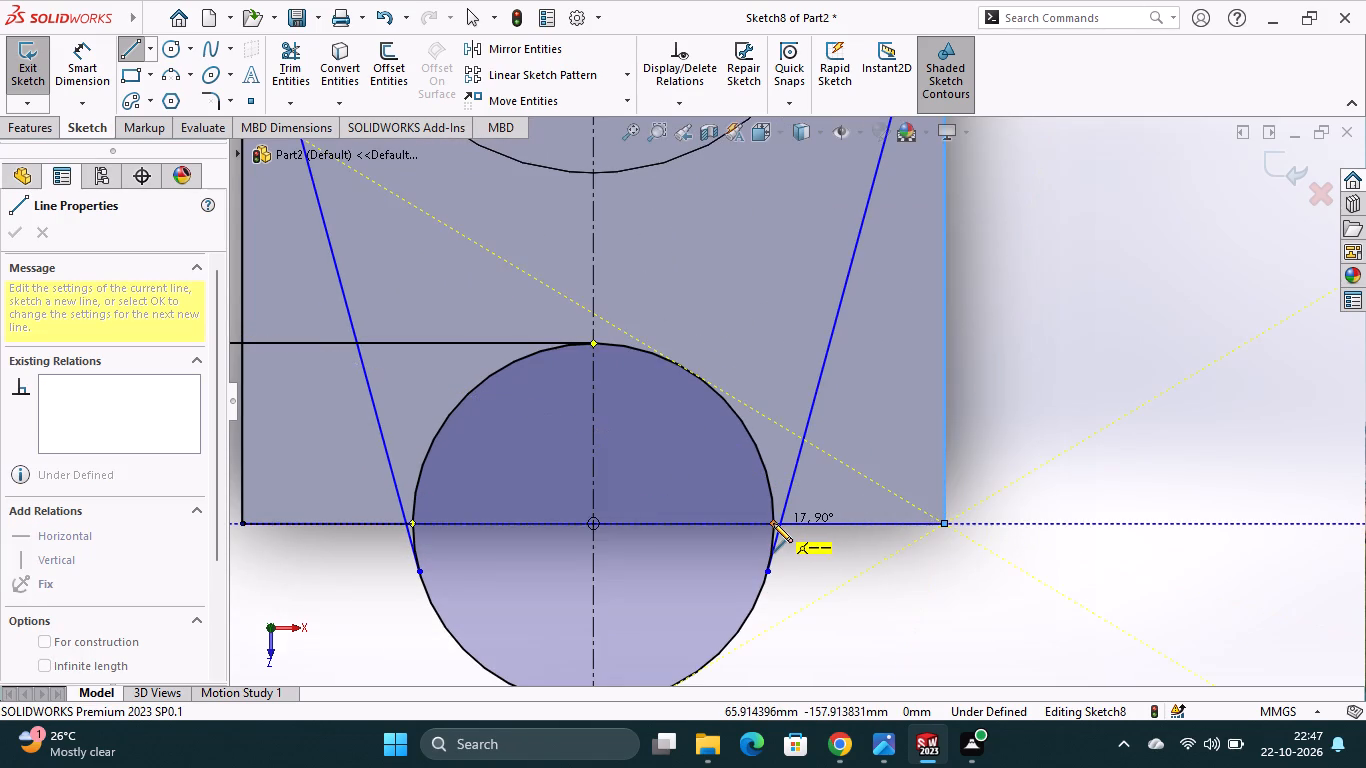
left_click(773, 523)
scroll(890, 459, "up", 3)
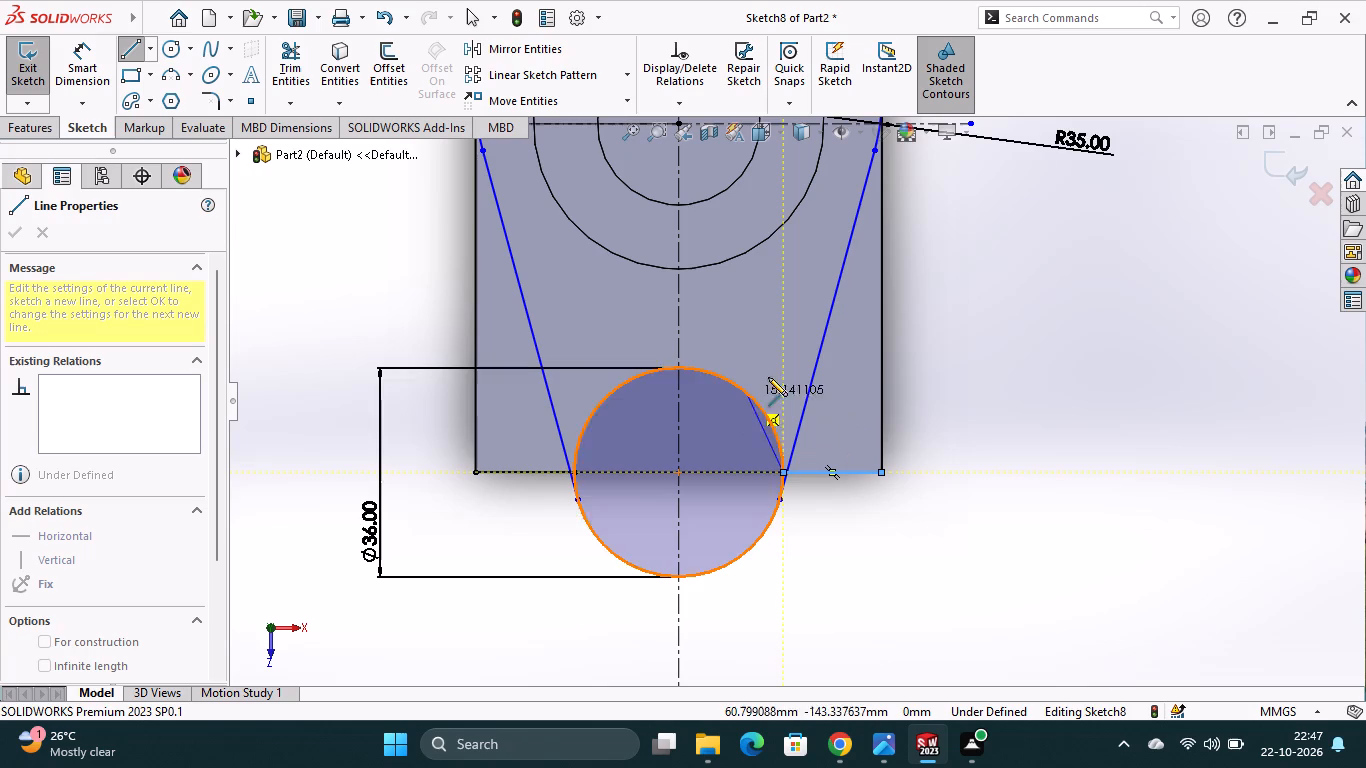
key("Escape")
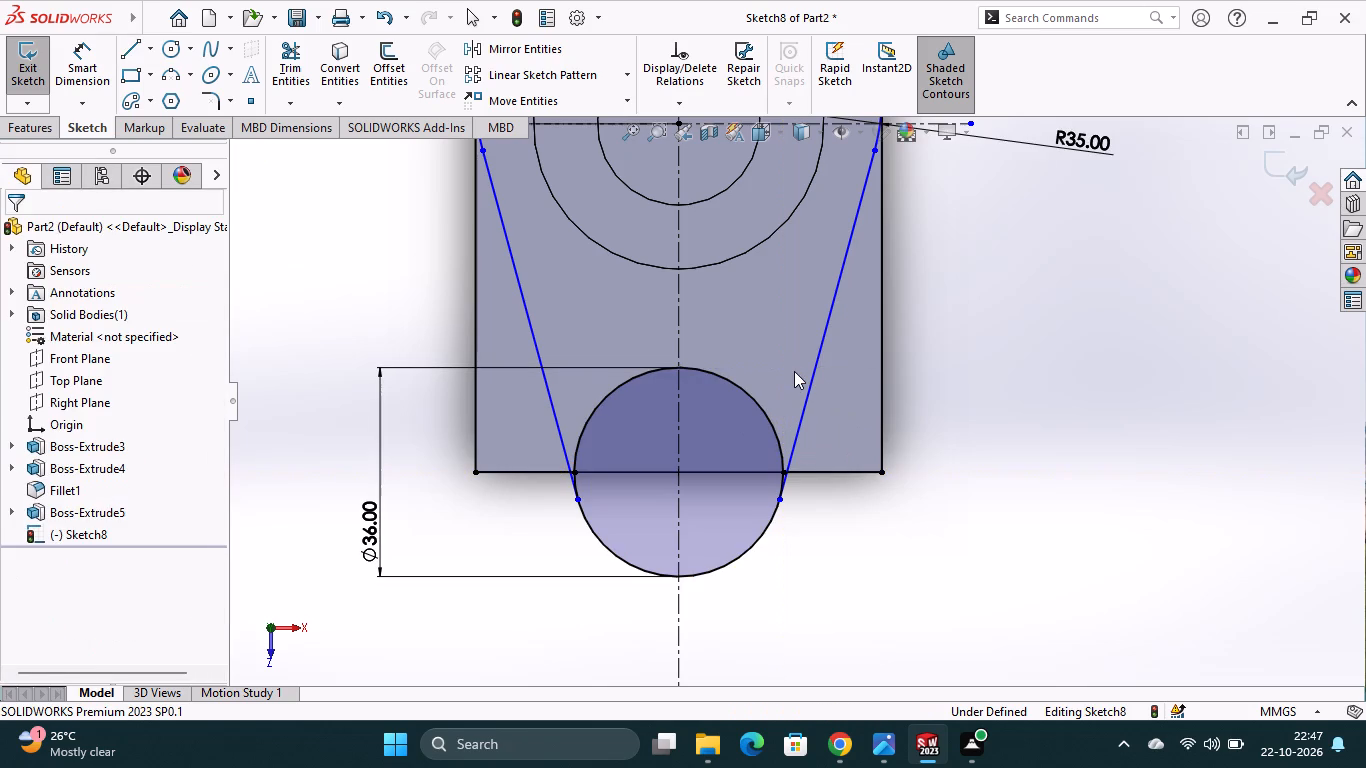
Trim the 36 mm circle to the outer arc between the slanted lines, removing the short end-line pieces between those lines and the circle.
scroll(782, 407, "down", 5)
scroll(451, 466, "up", 3)
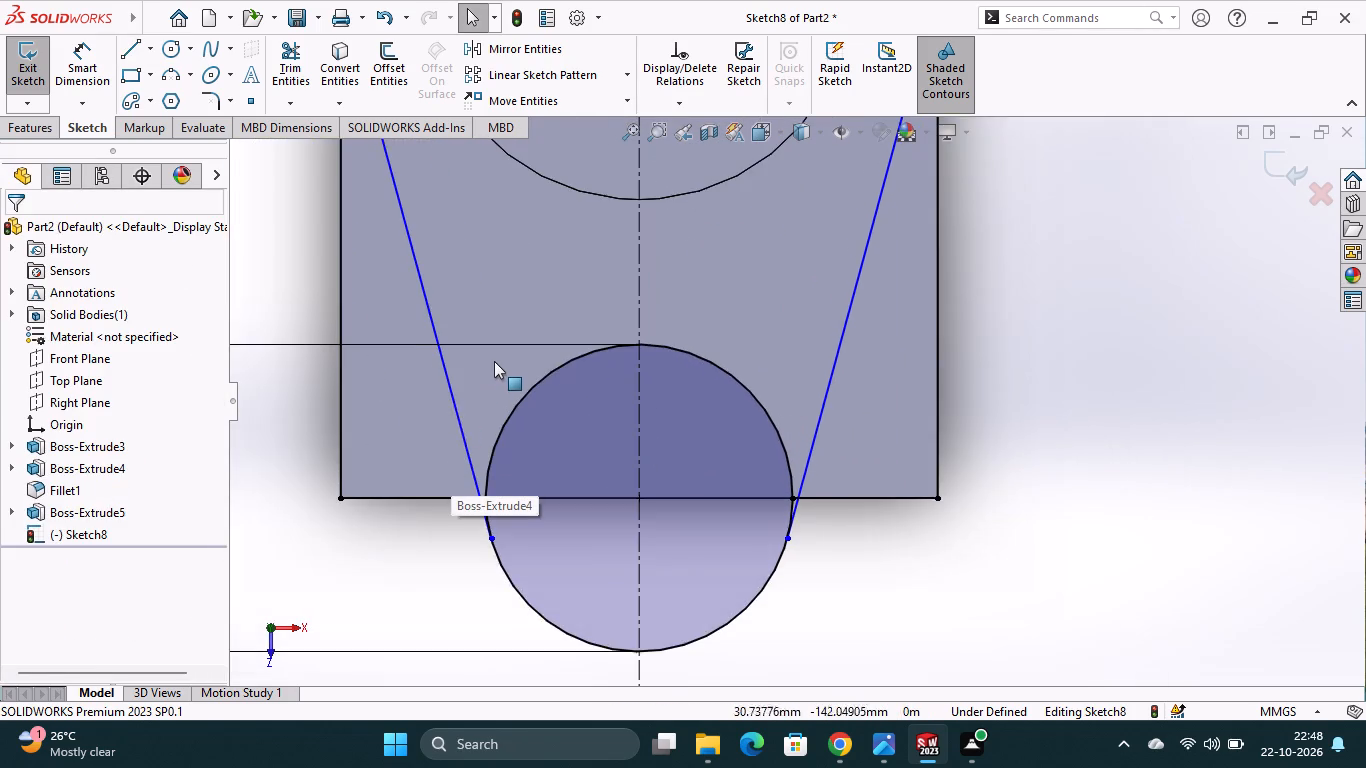
scroll(494, 361, "down", 4)
scroll(645, 369, "up", 2)
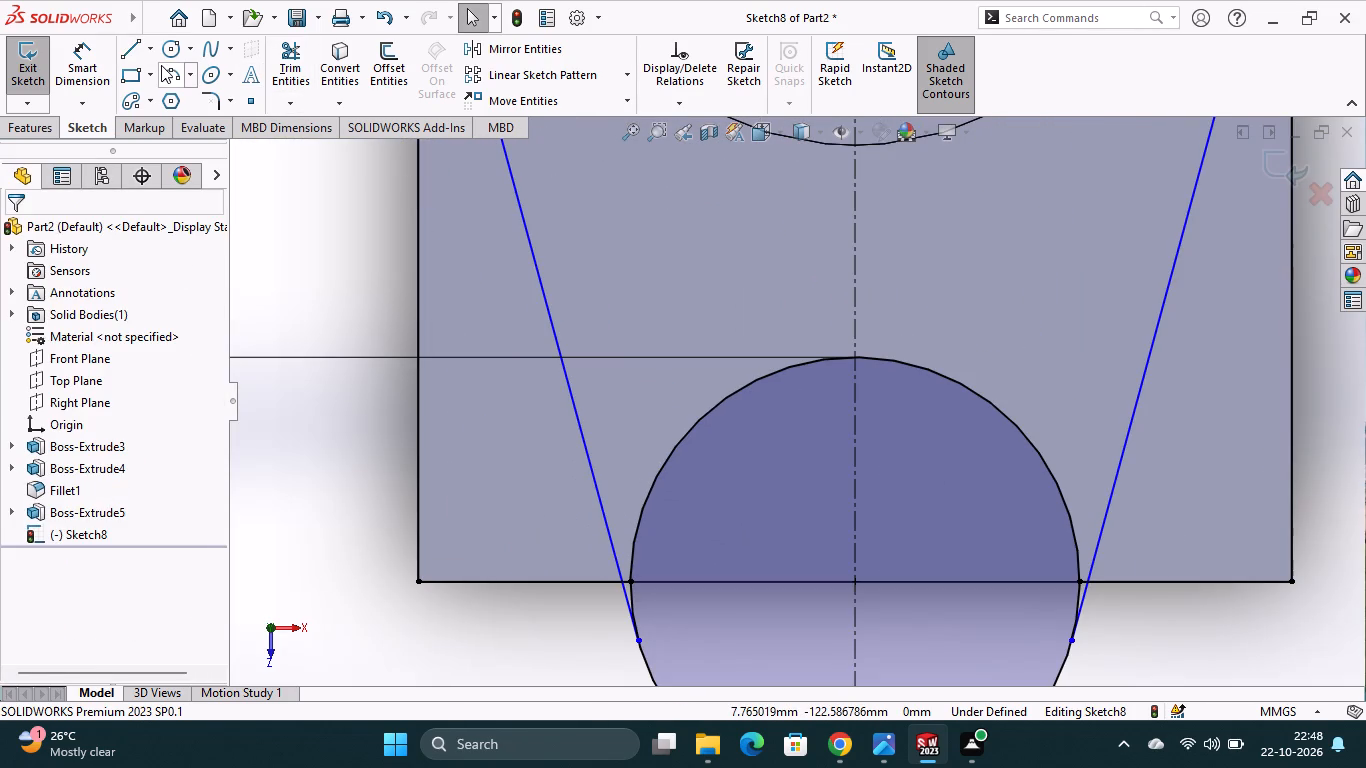
left_click(296, 54)
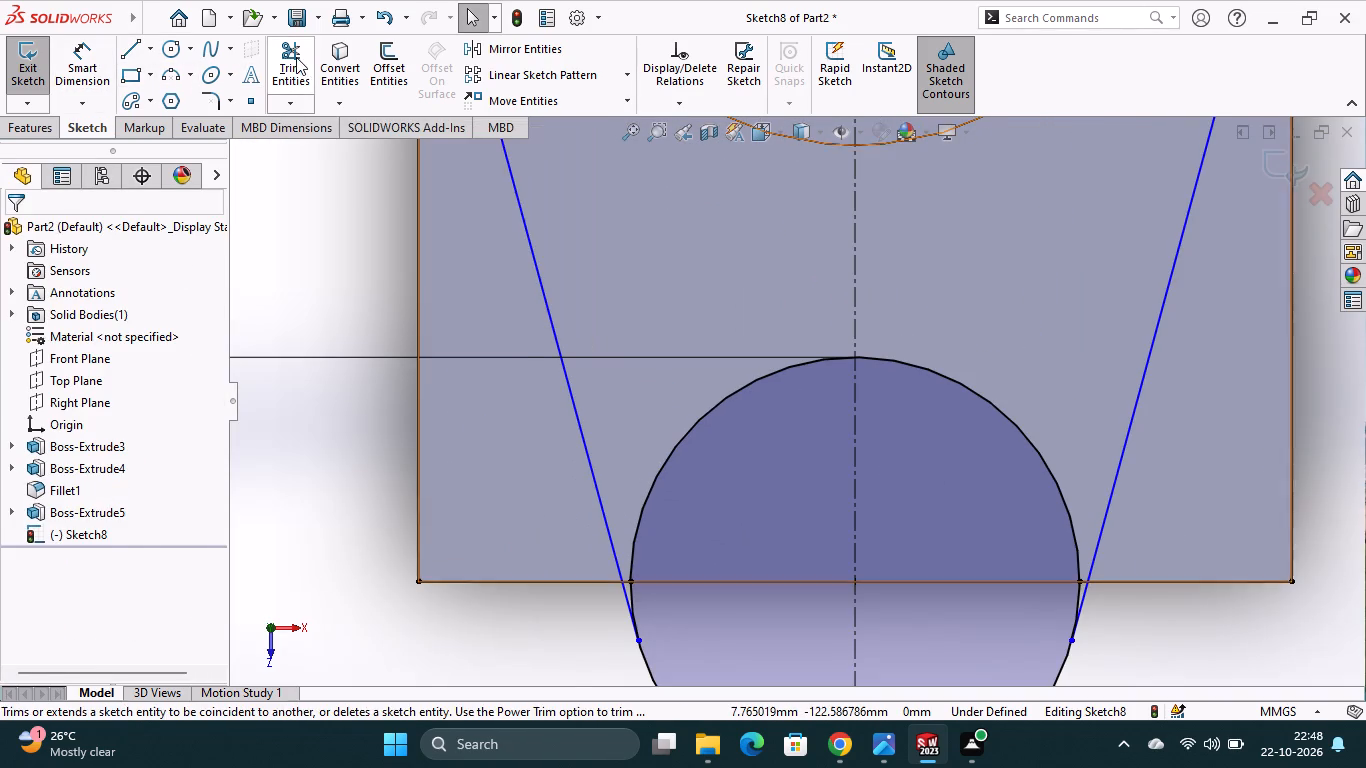
scroll(739, 572, "down", 2)
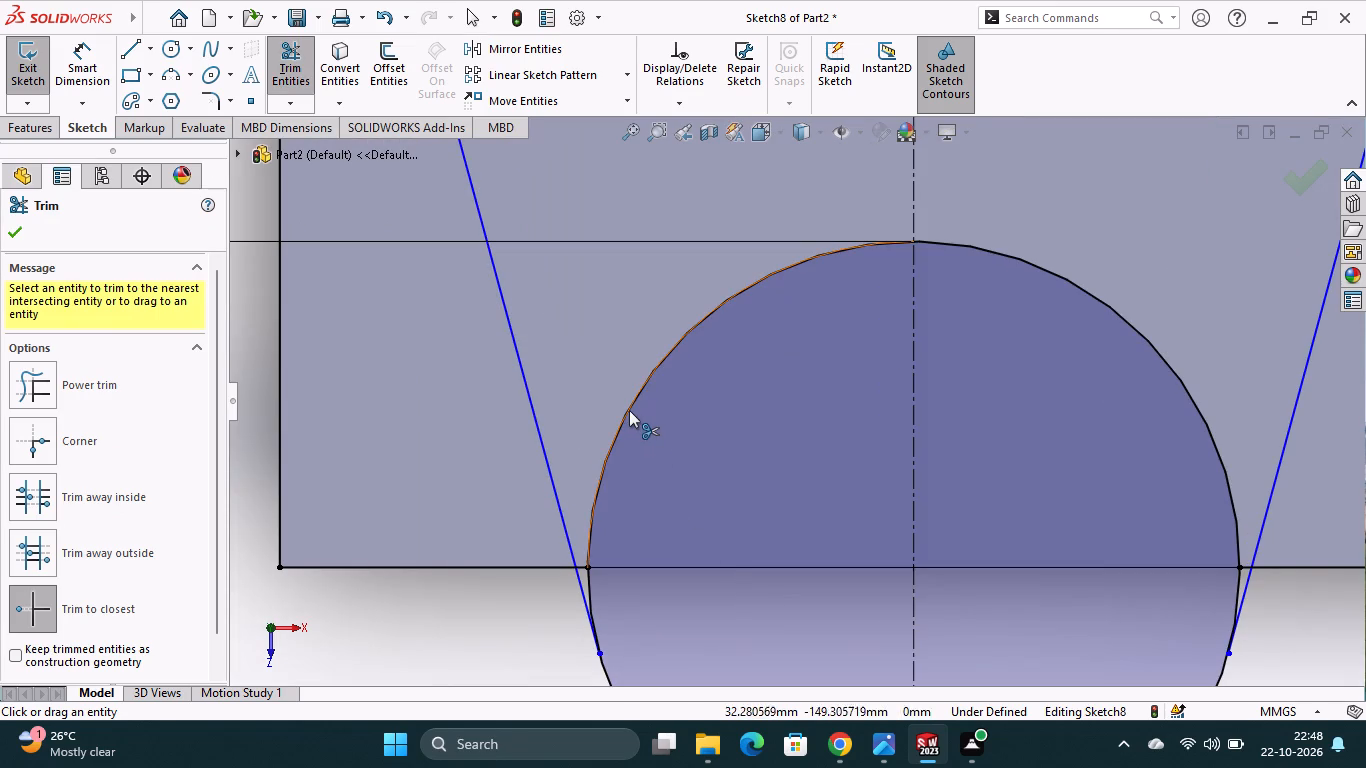
left_click(629, 410)
scroll(646, 537, "up", 1)
scroll(639, 546, "down", 1)
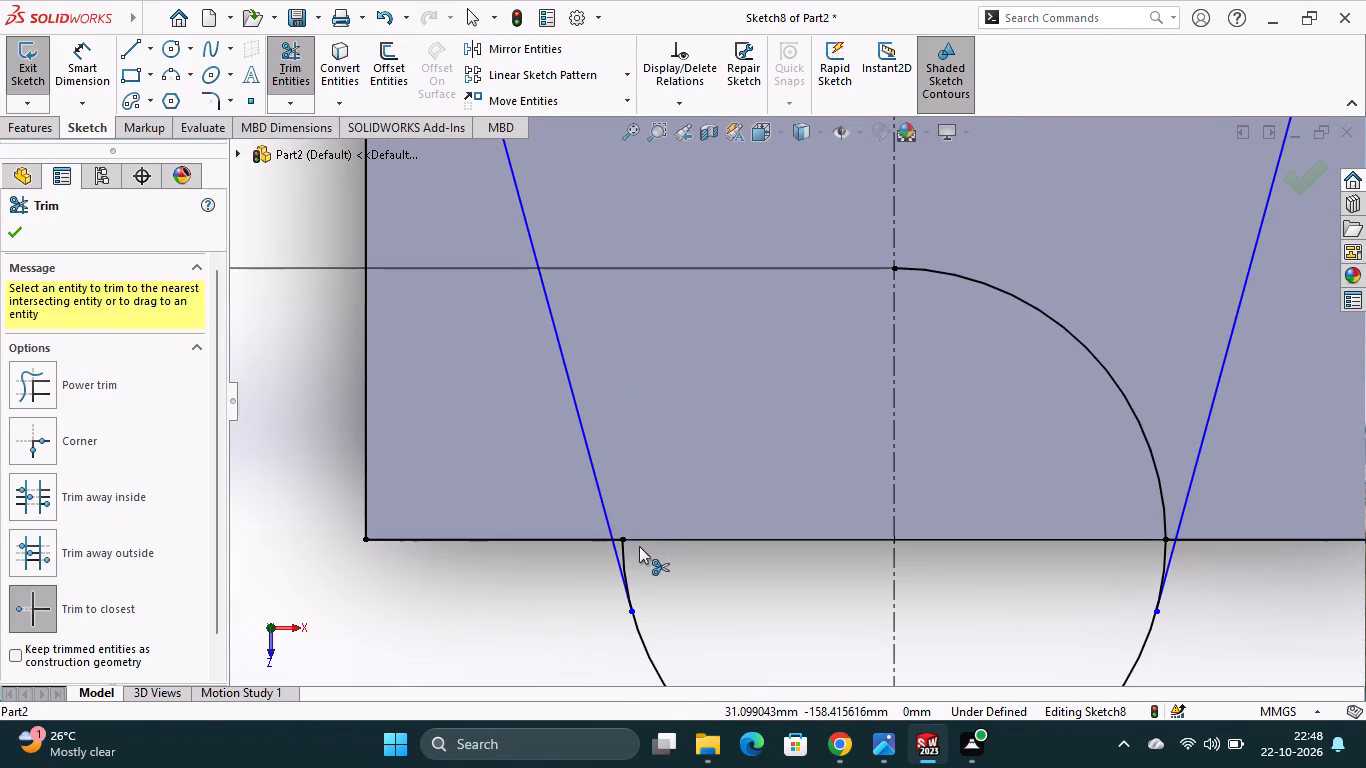
scroll(639, 546, "down", 1)
left_click(627, 521)
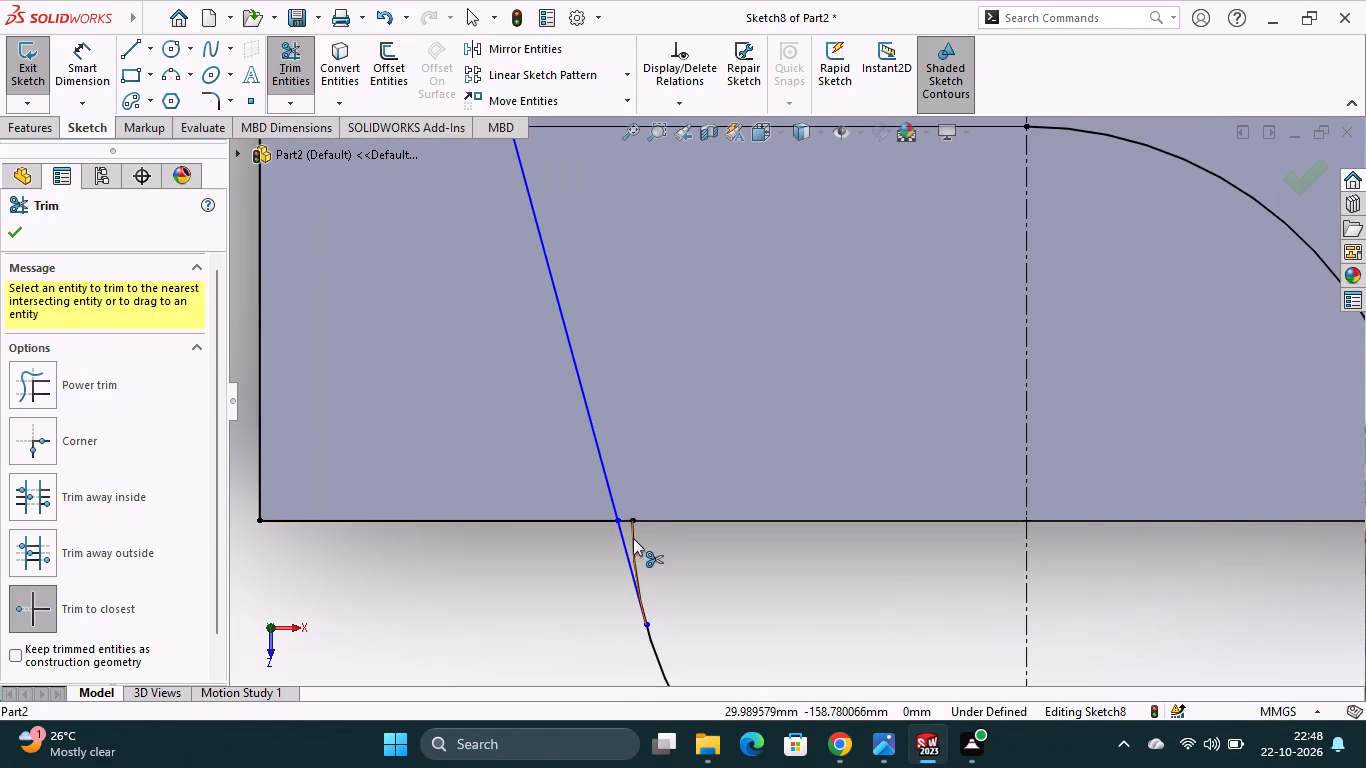
left_click(633, 538)
scroll(799, 546, "up", 7)
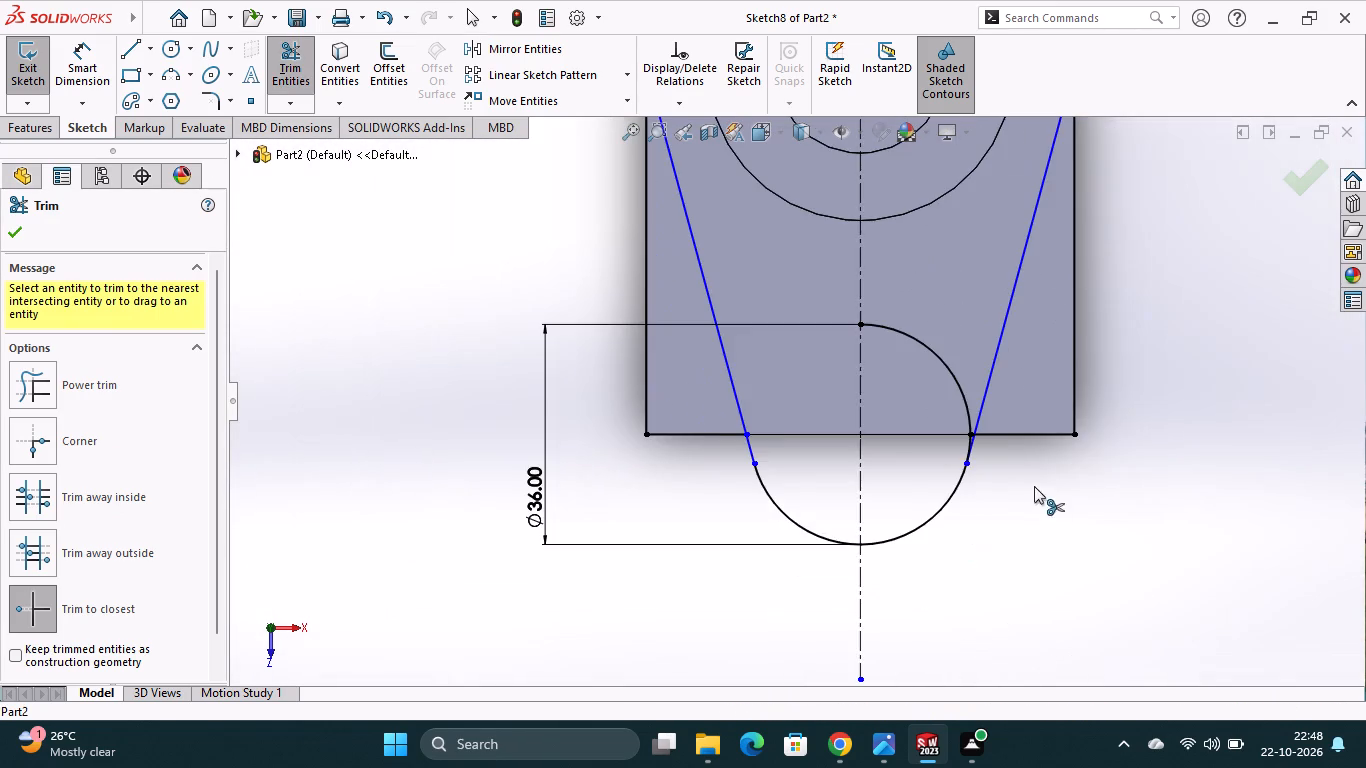
scroll(994, 435, "down", 7)
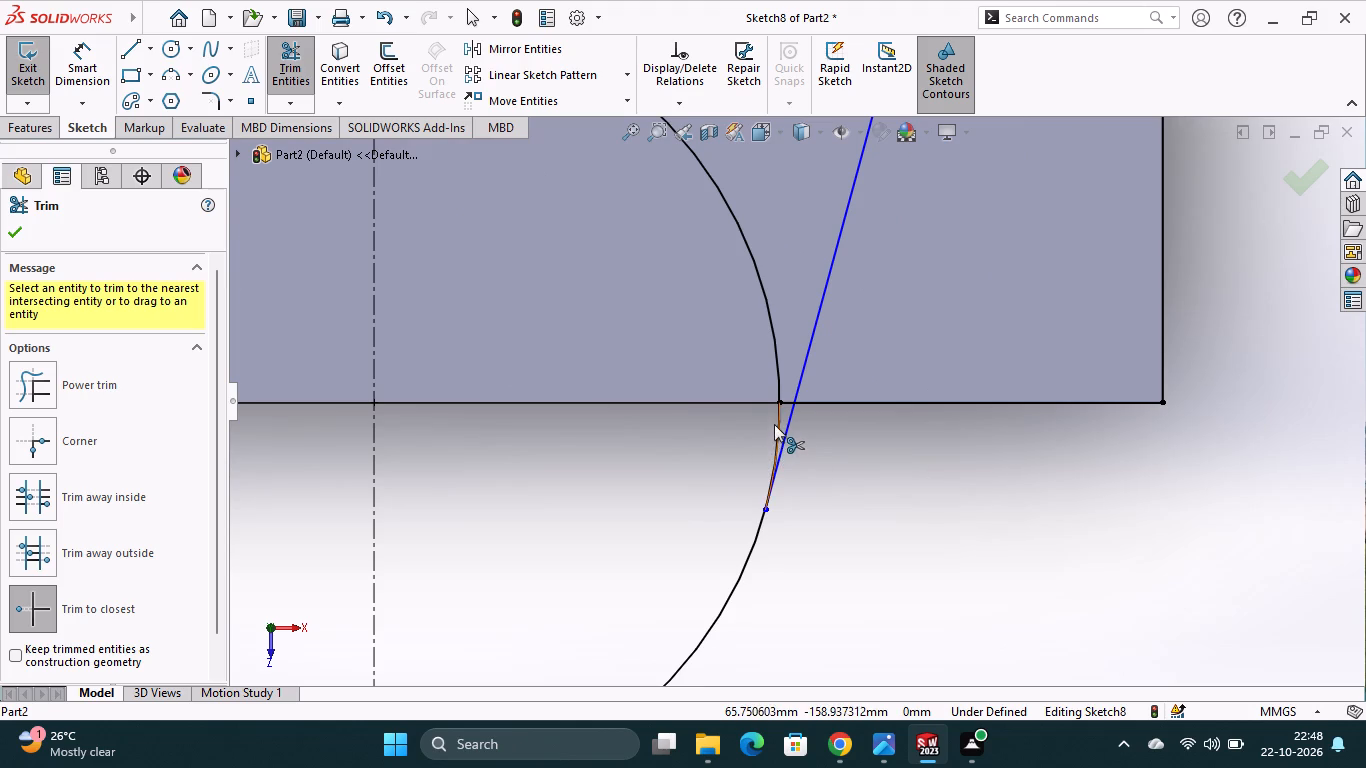
left_click(774, 424)
left_click(781, 401)
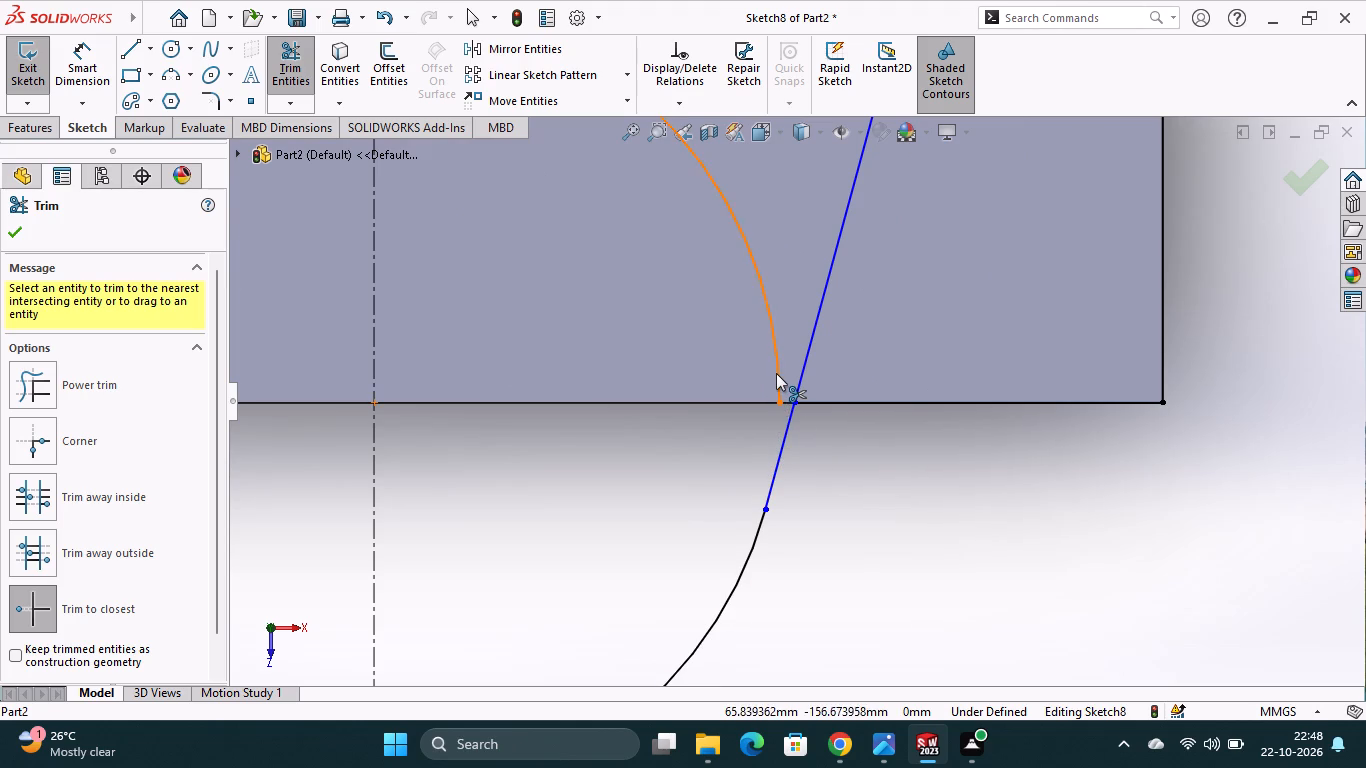
left_click(776, 373)
scroll(776, 373, "up", 6)
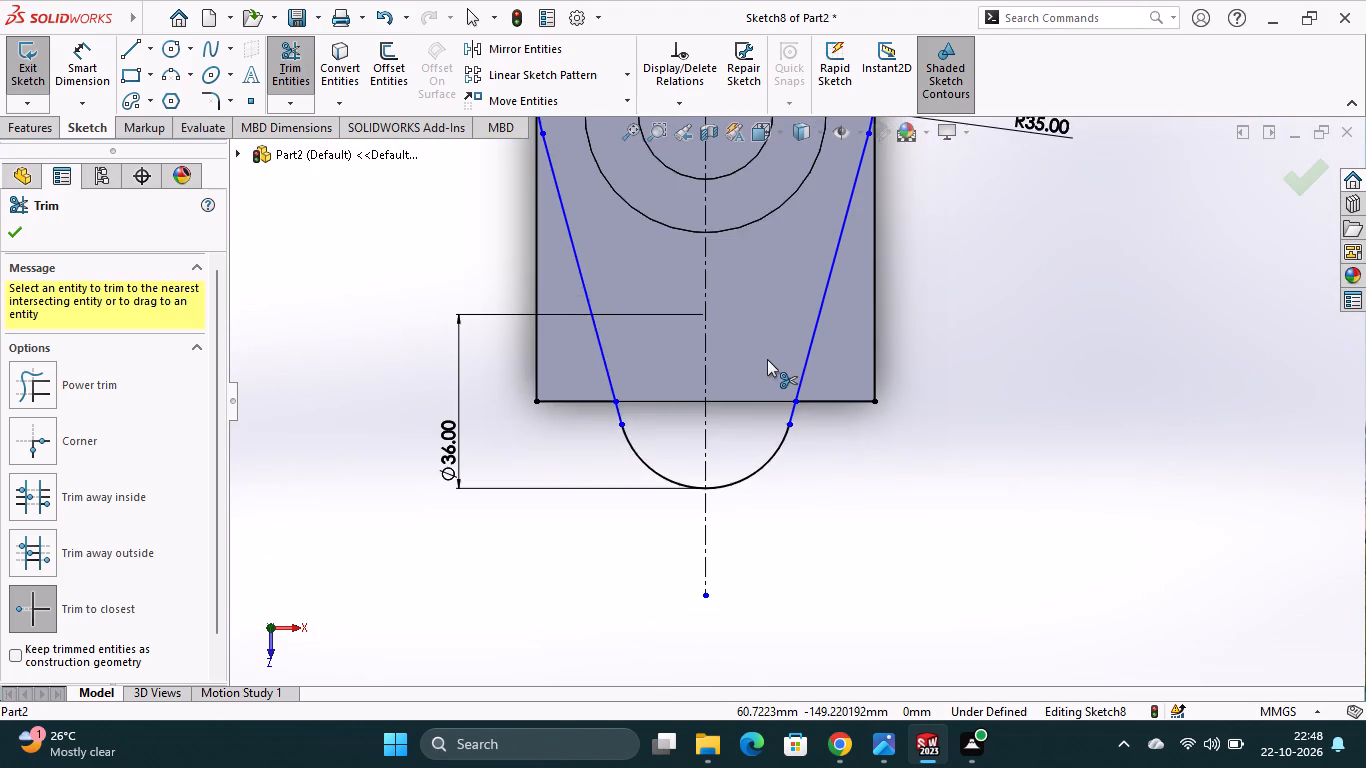
Draw a horizontal line along the base's end edge joining the two slanted lines.
scroll(767, 359, "up", 3)
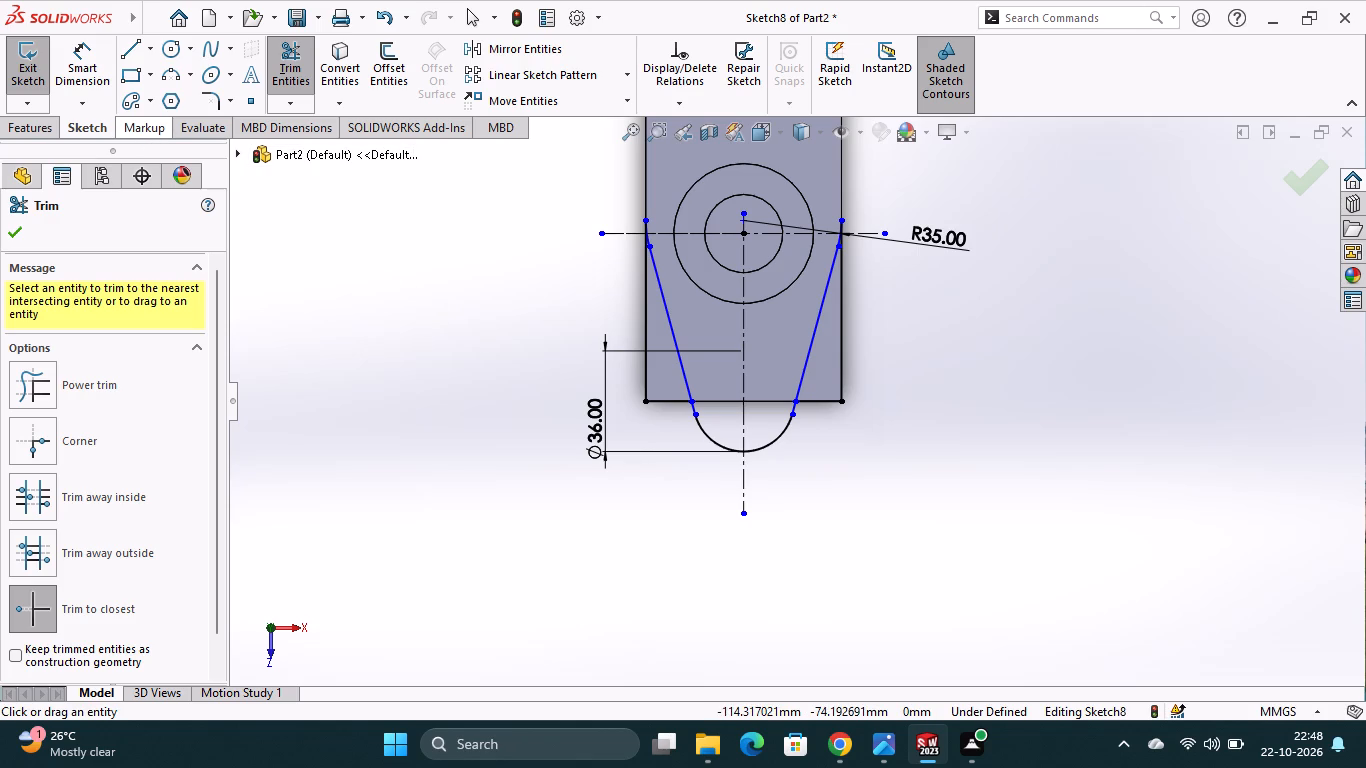
left_click(137, 53)
scroll(687, 420, "down", 3)
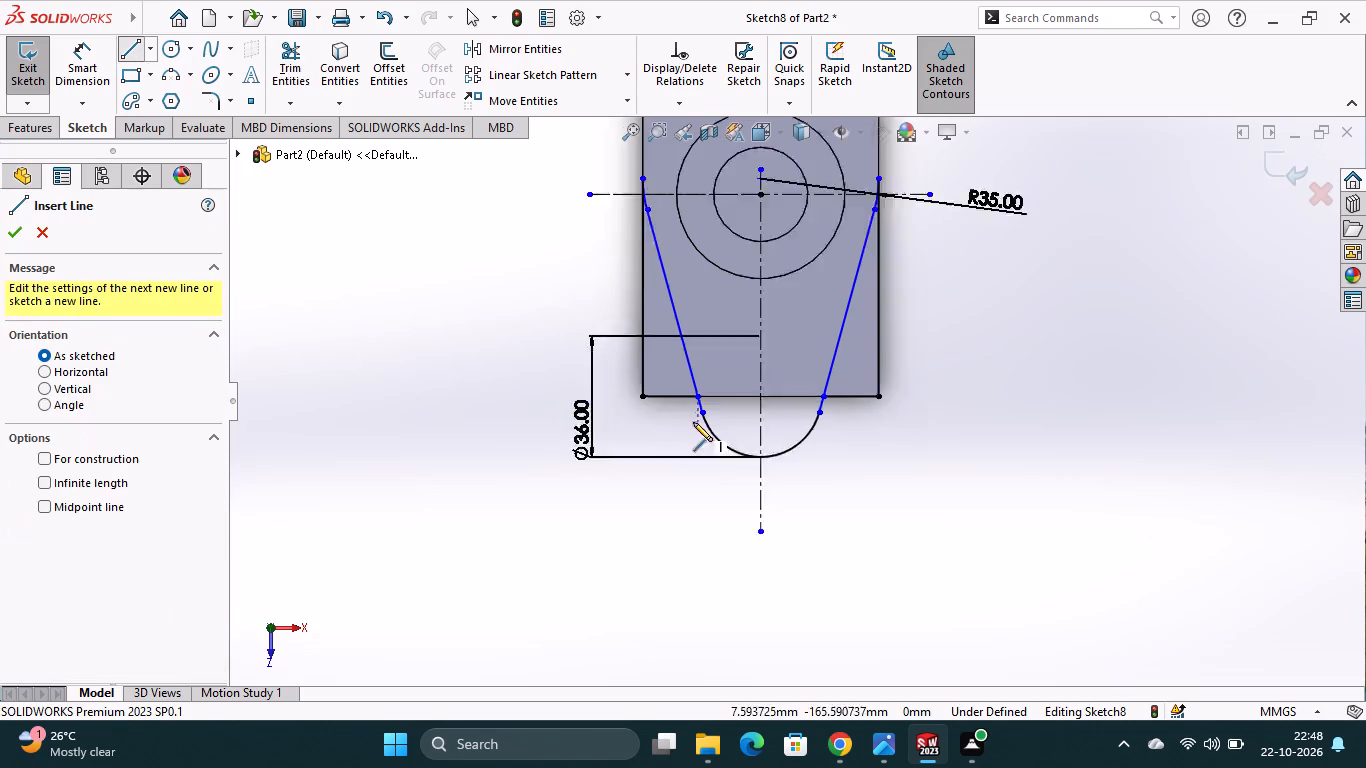
scroll(693, 422, "down", 3)
left_click(744, 350)
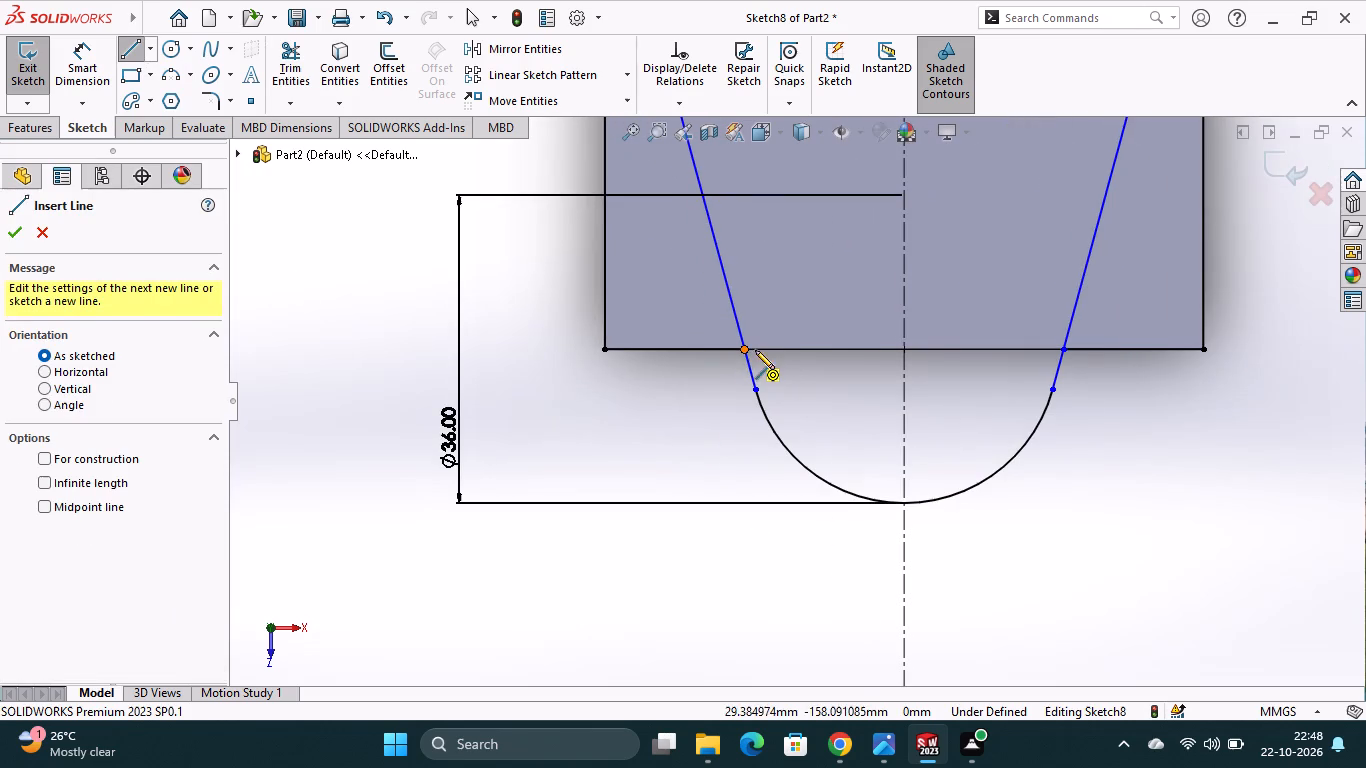
left_click(1063, 348)
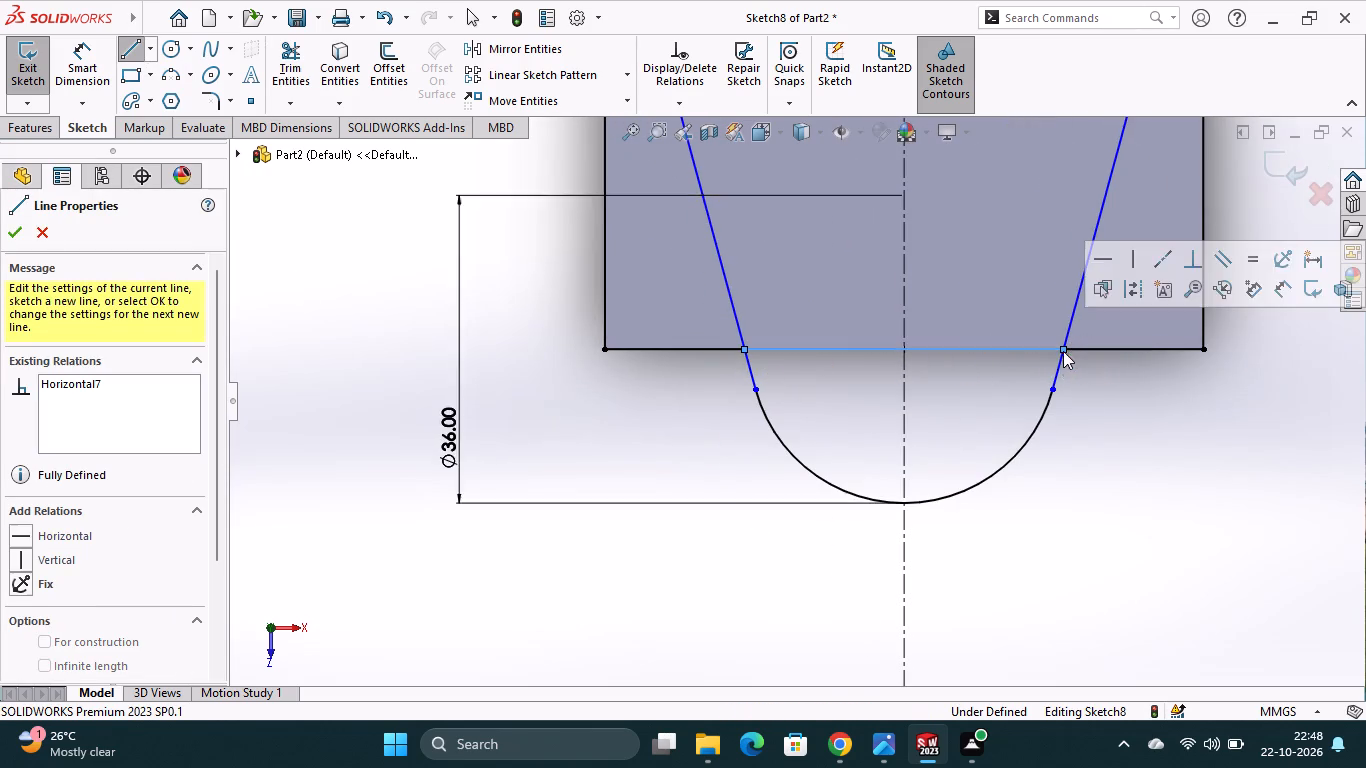
key("Escape")
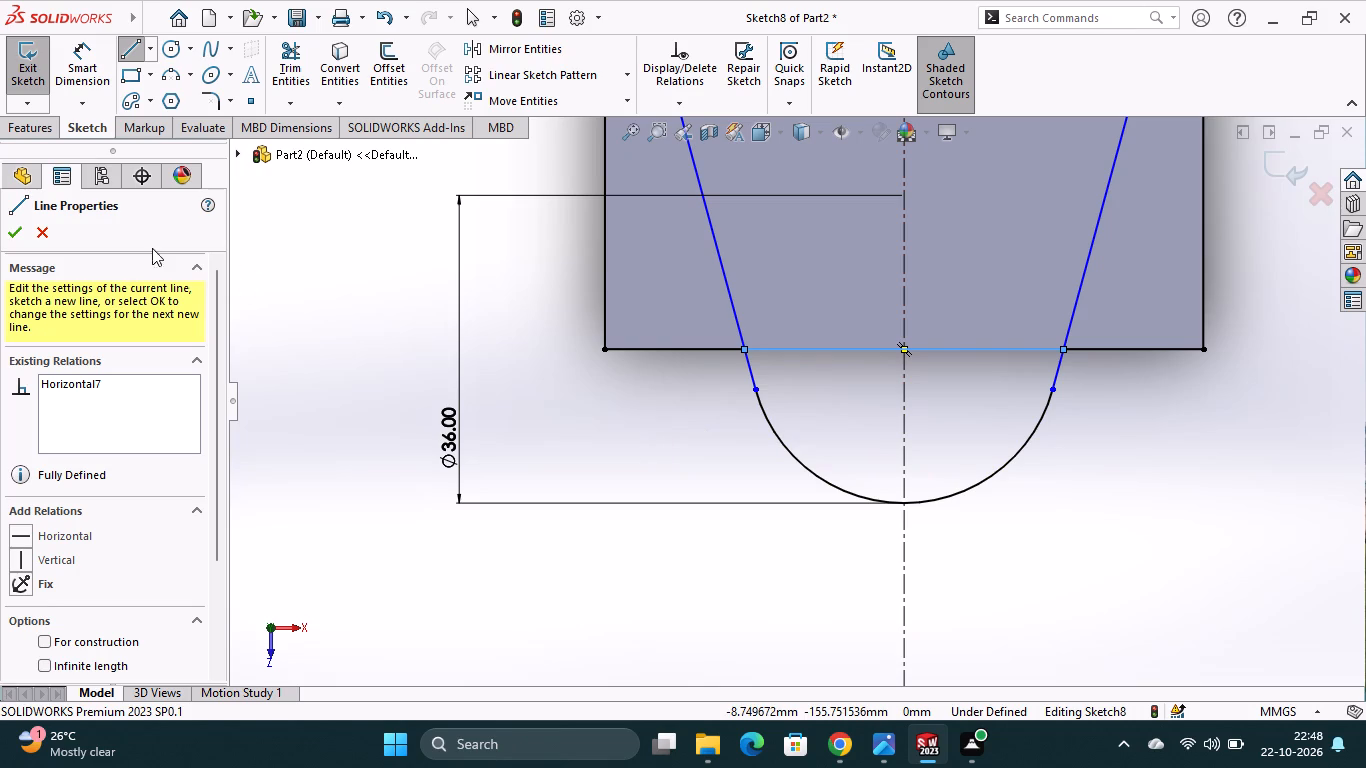
Cut away the two corner regions outside the slanted lines with a 40 mm blind Extruded Cut.
left_click(39, 132)
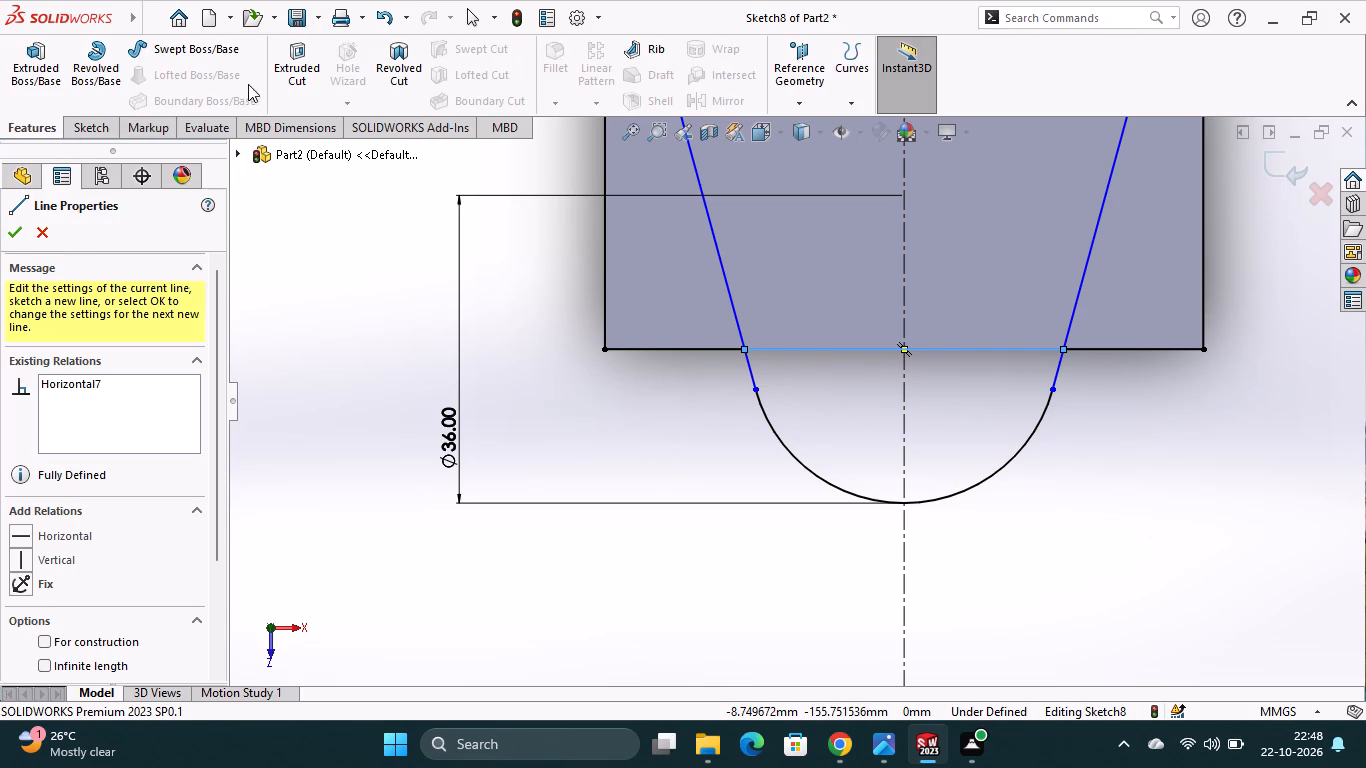
left_click(283, 73)
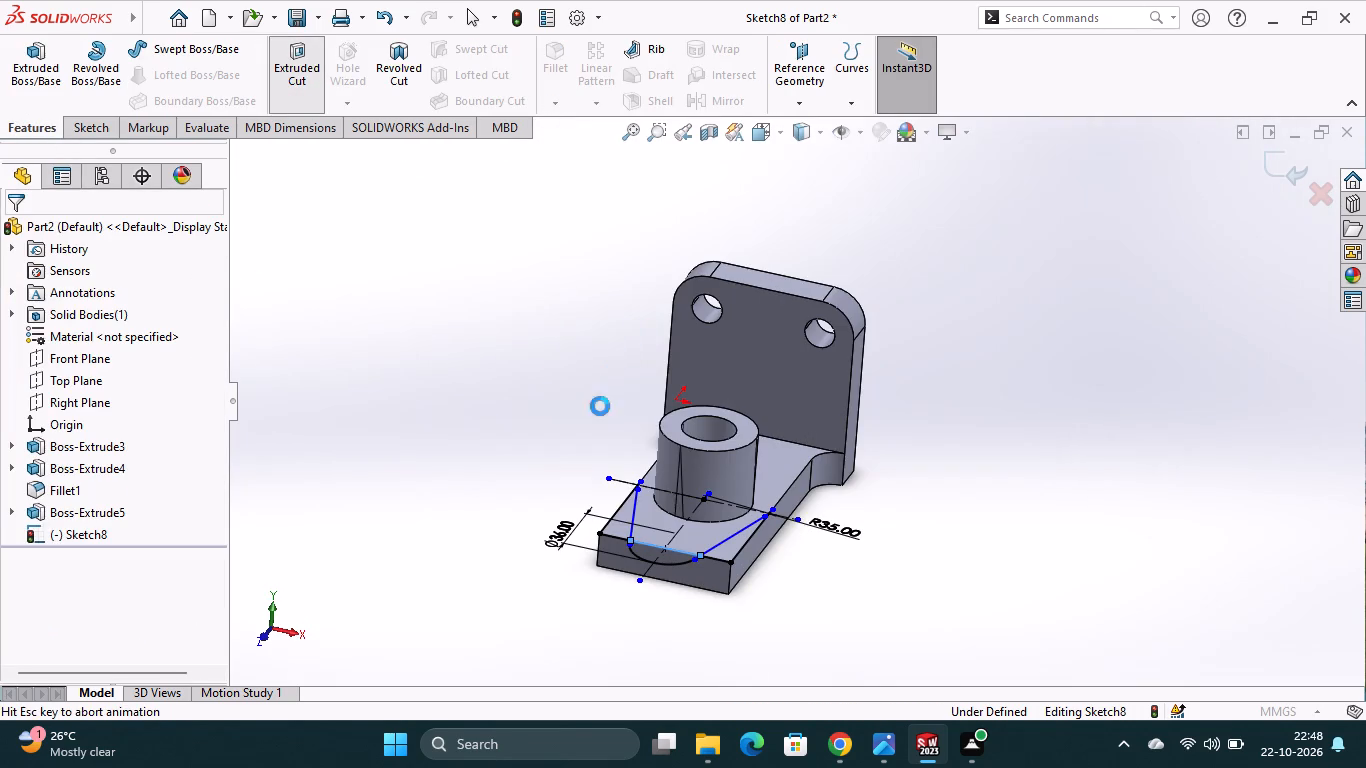
left_click(618, 525)
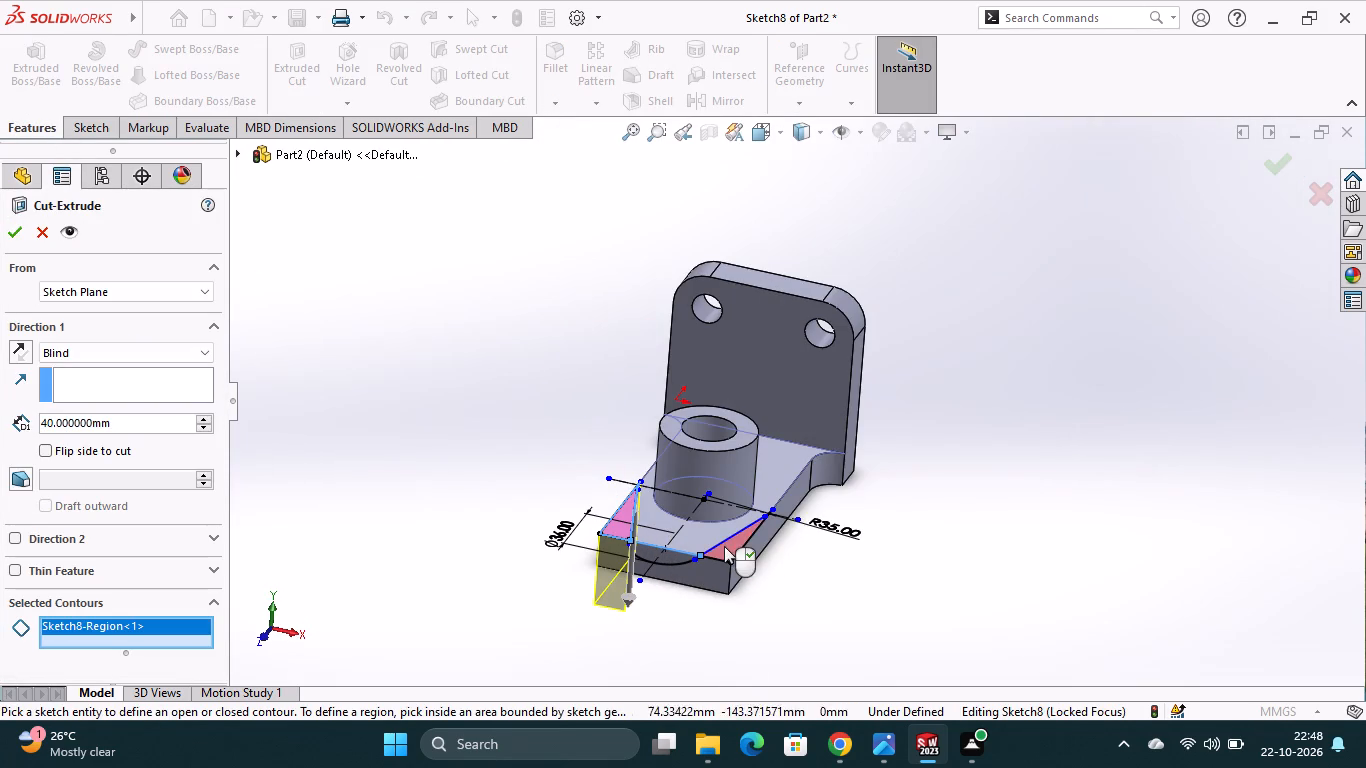
left_click(725, 546)
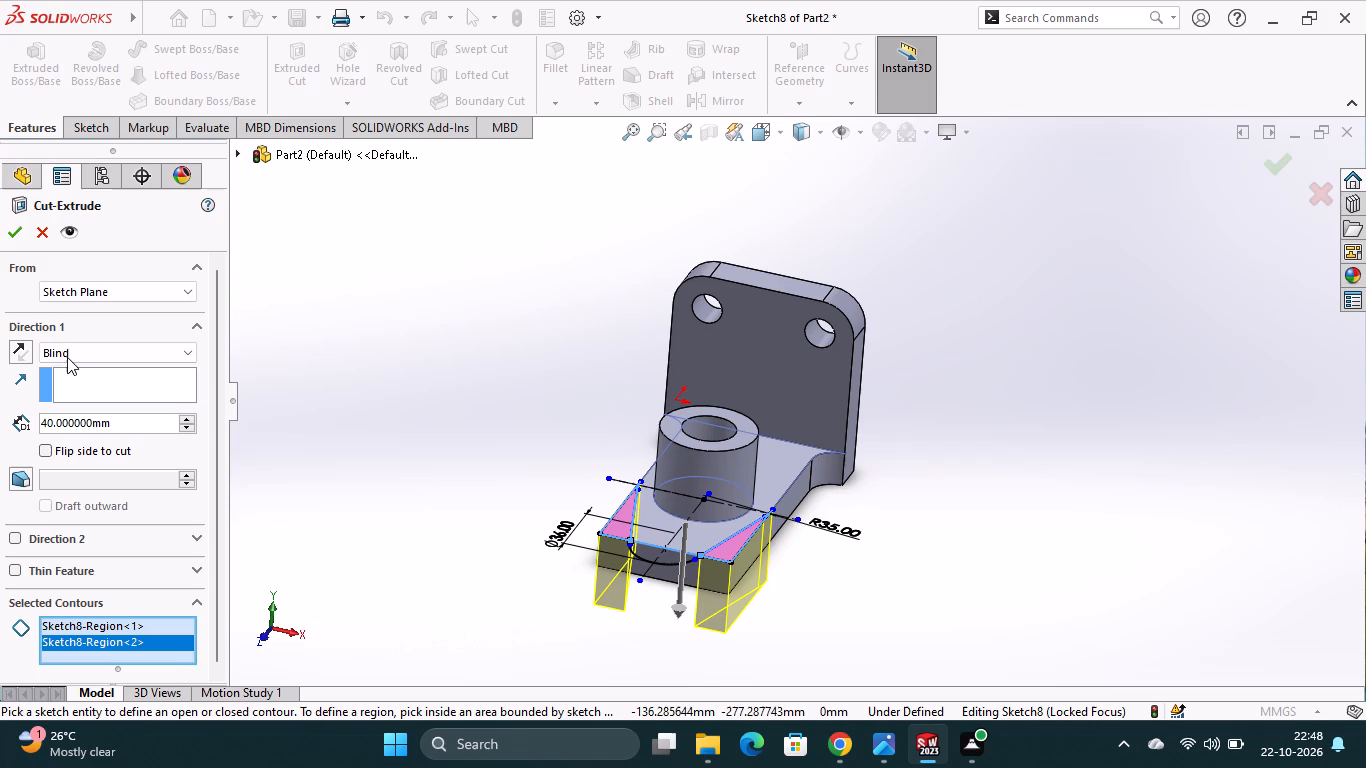
left_click(15, 239)
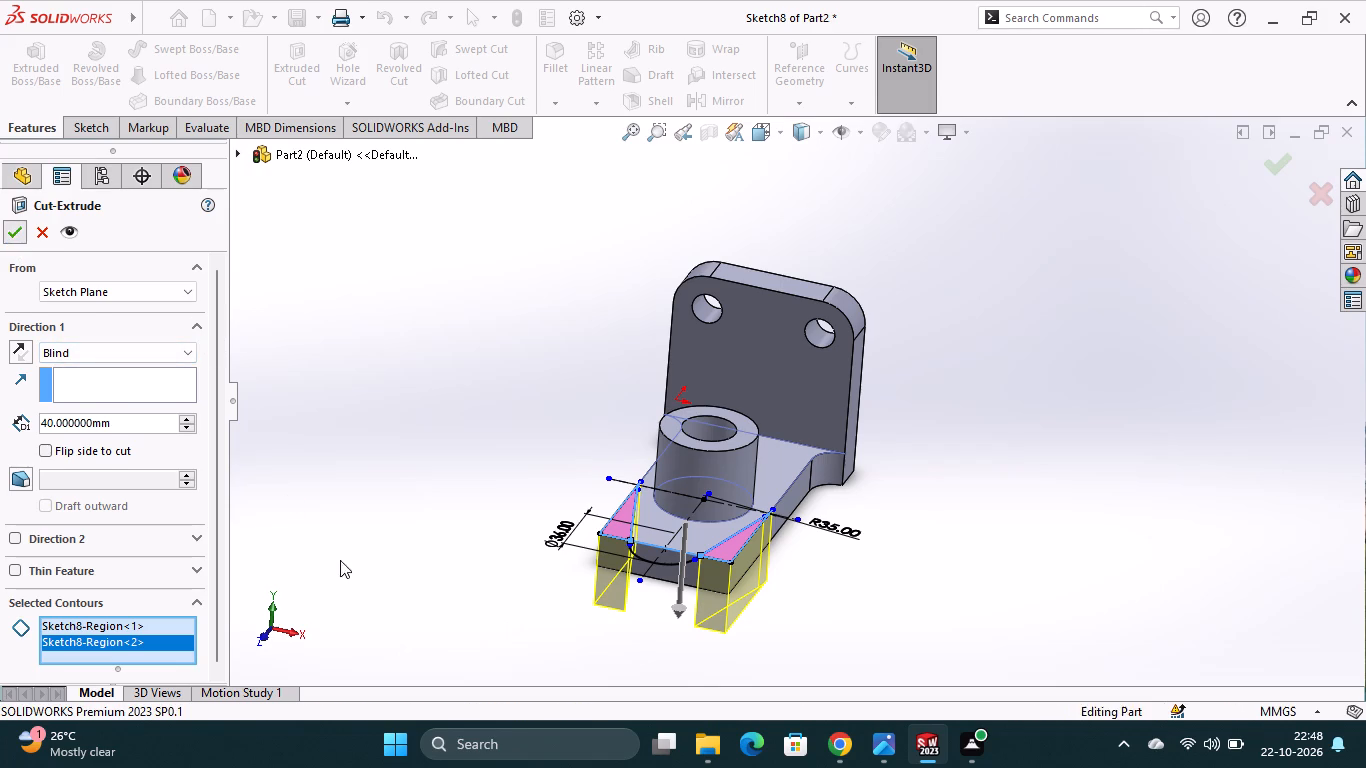
left_click(402, 539)
Sketch a circle of about 24 mm radius on the base's top face, centred on the midpoint of the narrow end edge.
middle_click_drag(803, 597, 803, 598)
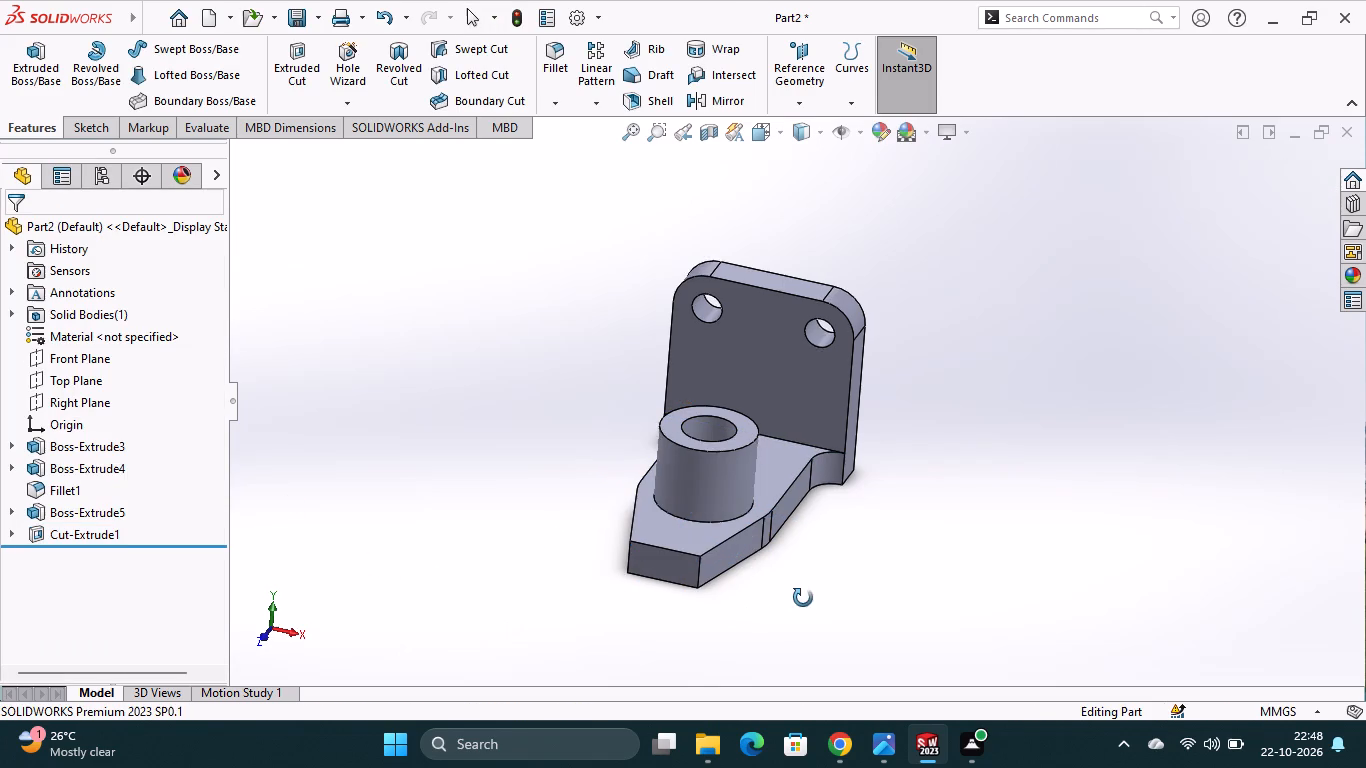
middle_click_drag(803, 598, 777, 682)
scroll(778, 652, "up", 1)
left_click(696, 540)
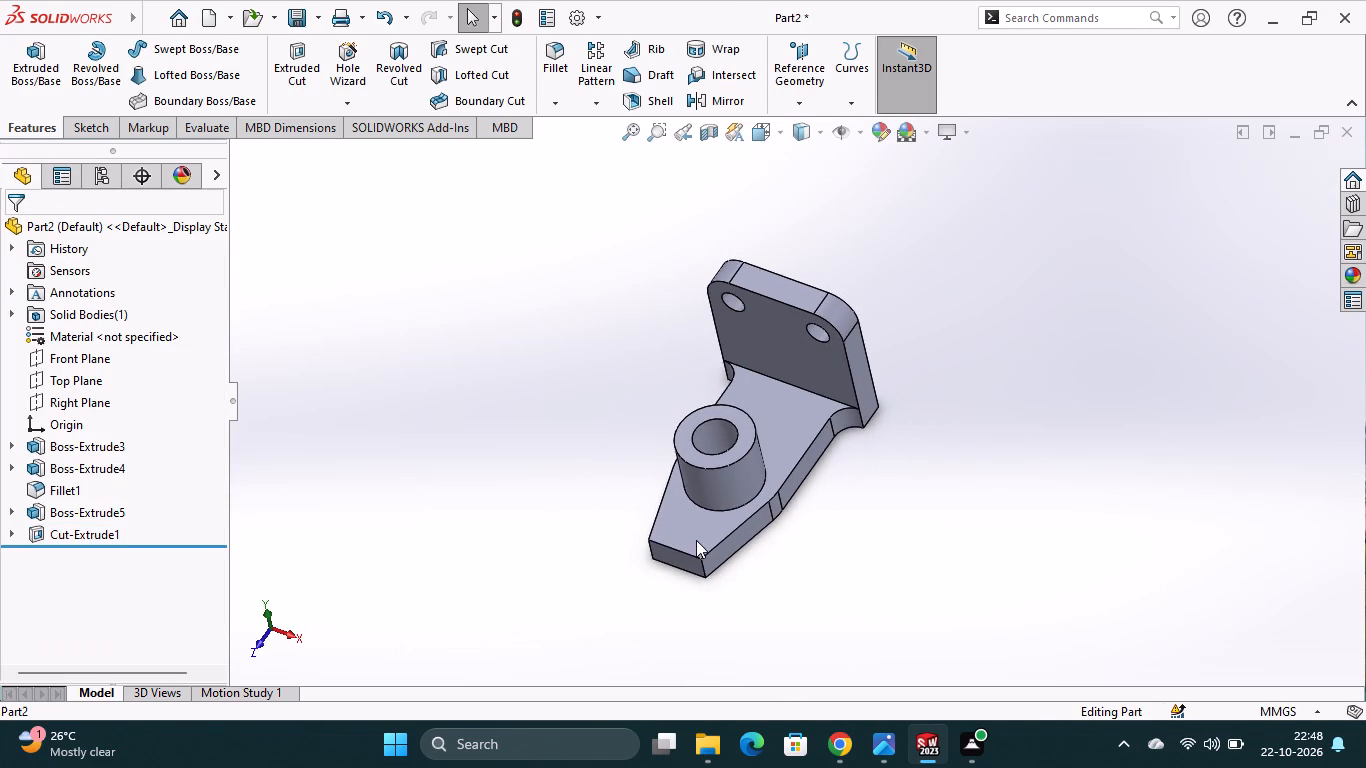
left_click(784, 487)
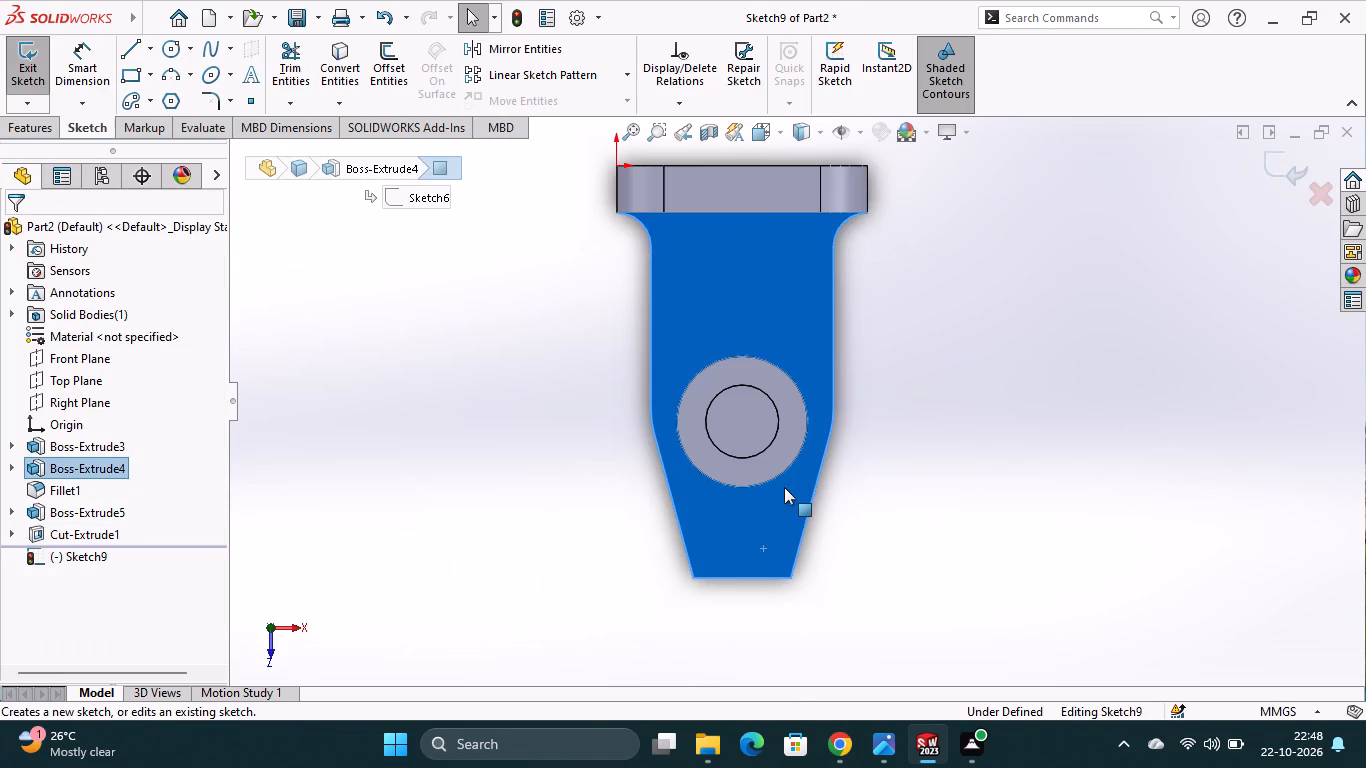
left_click(172, 48)
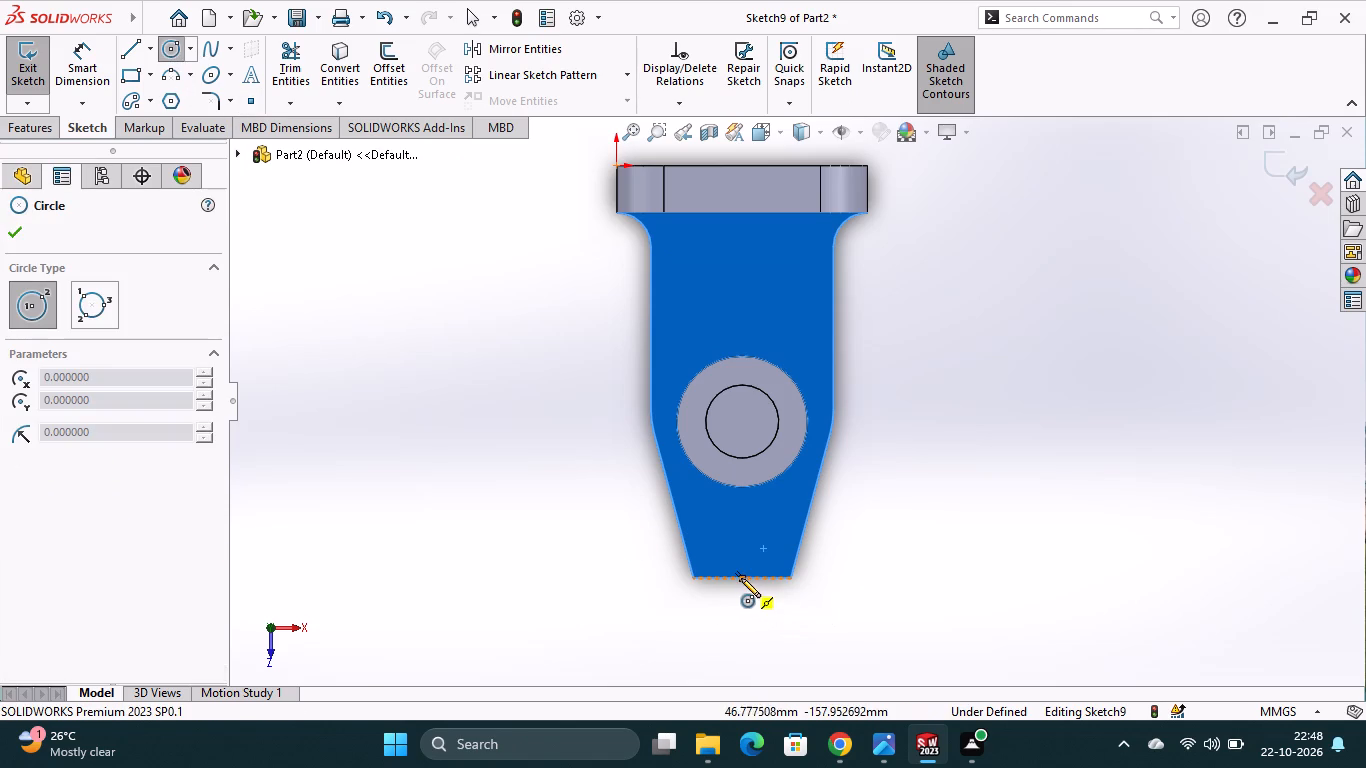
left_click(742, 574)
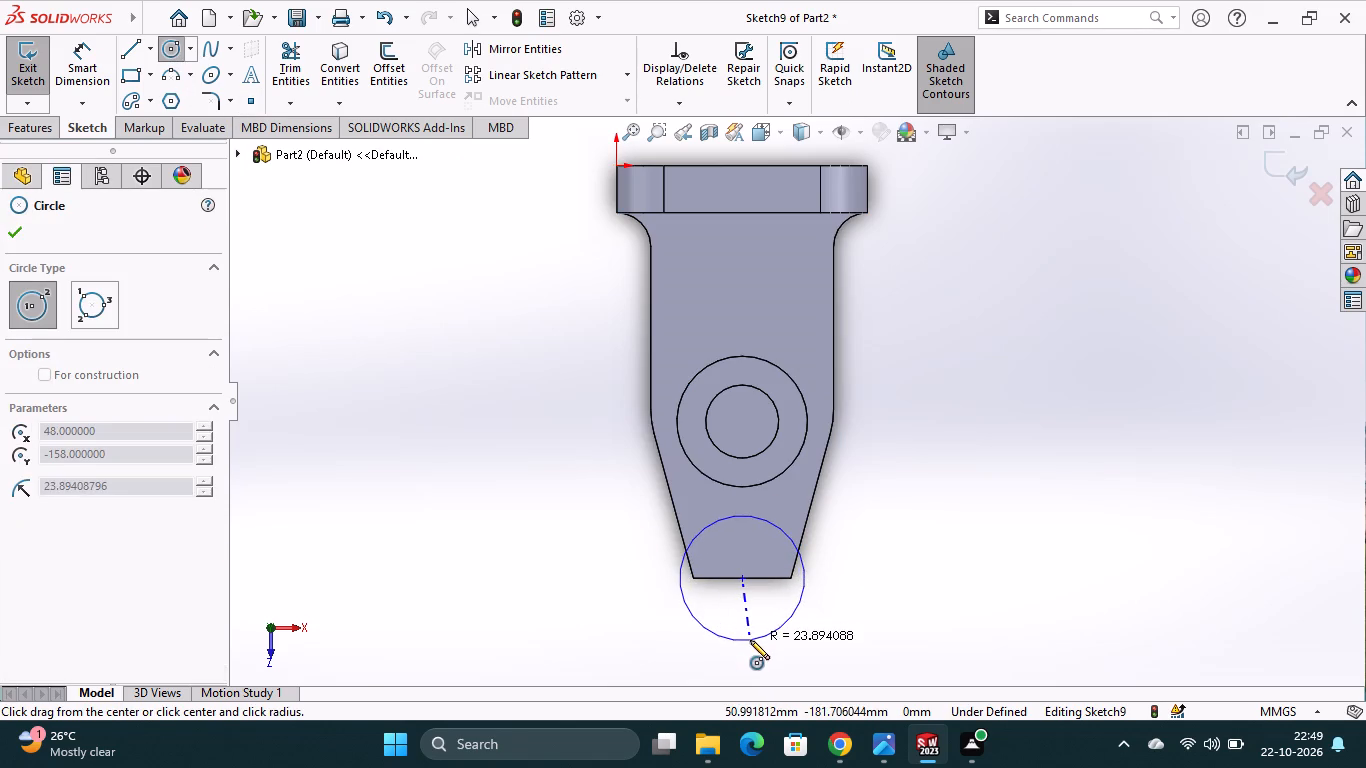
left_click(750, 640)
key("Escape")
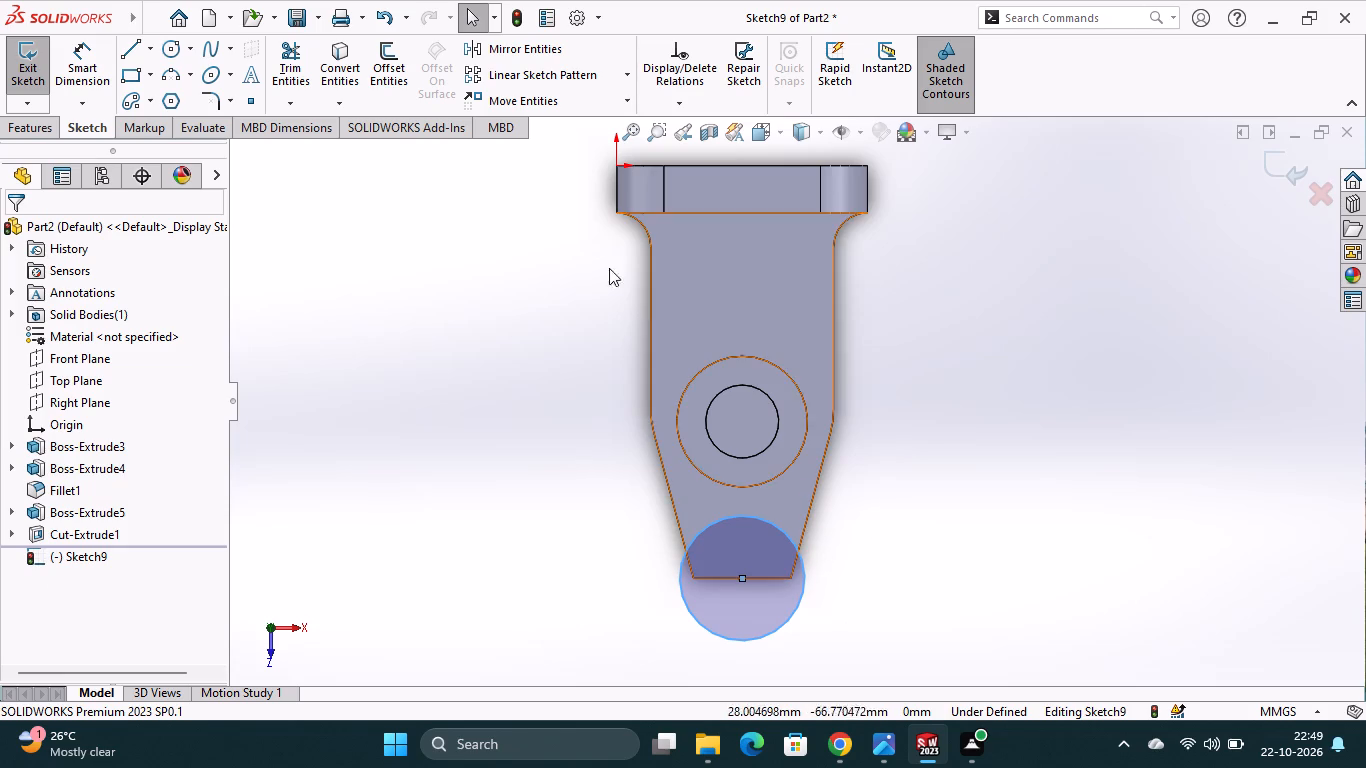
Convert the two slanted edges of the base's tapered end into sketch lines.
left_click(339, 60)
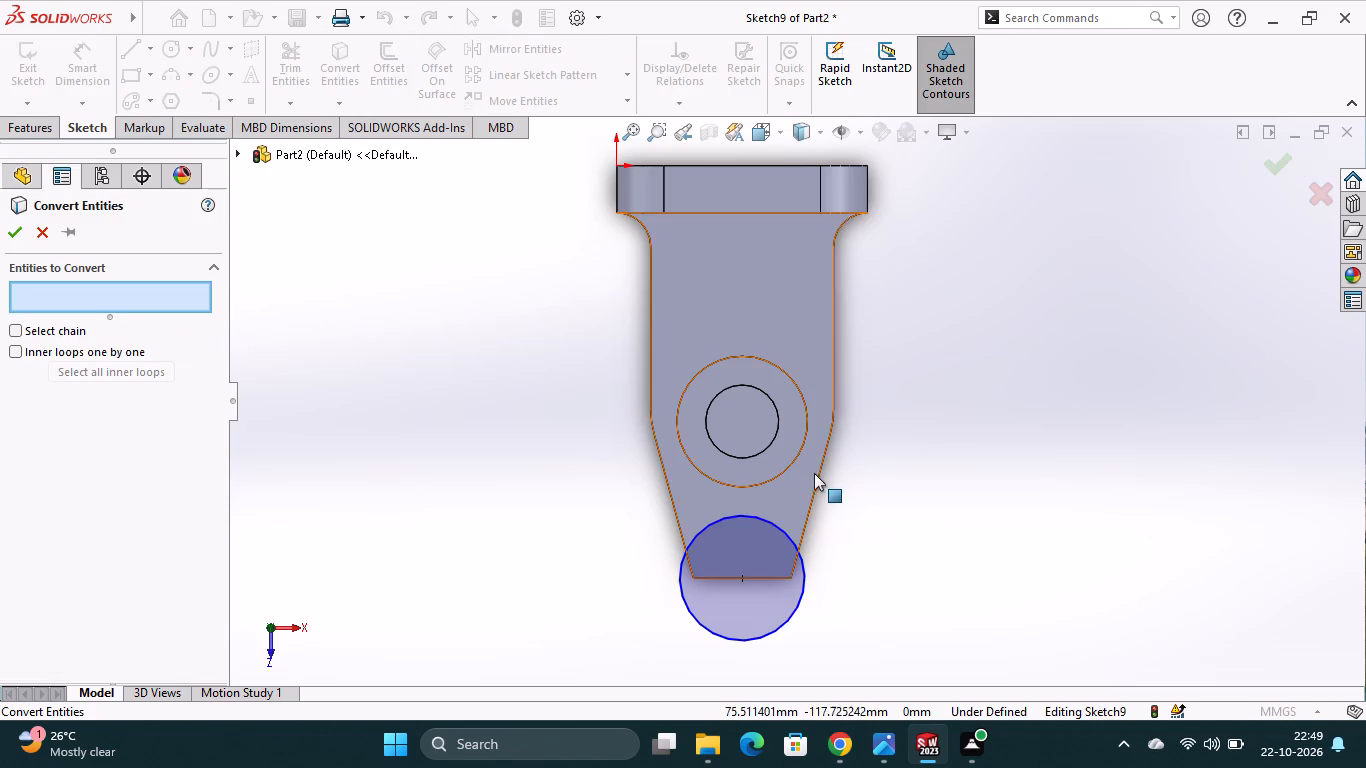
left_click(816, 487)
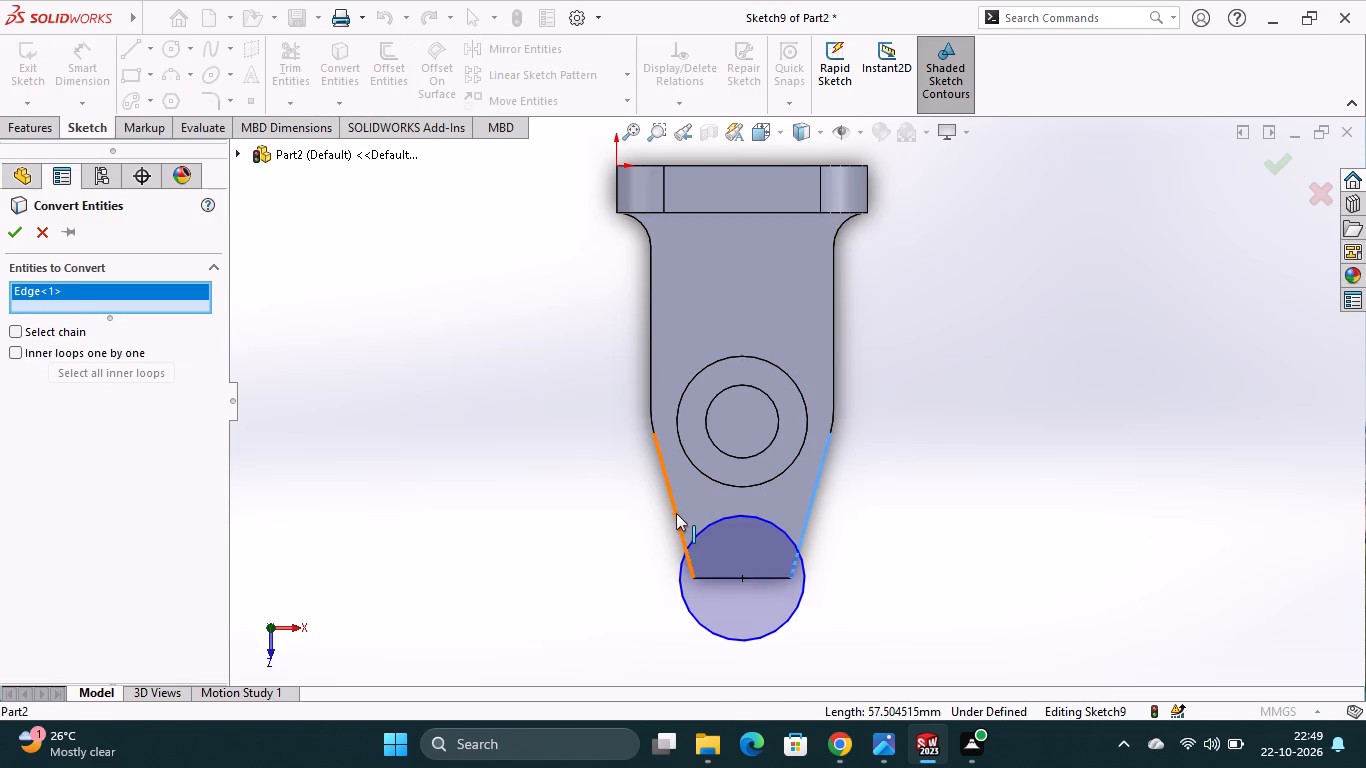
left_click(676, 513)
left_click(10, 231)
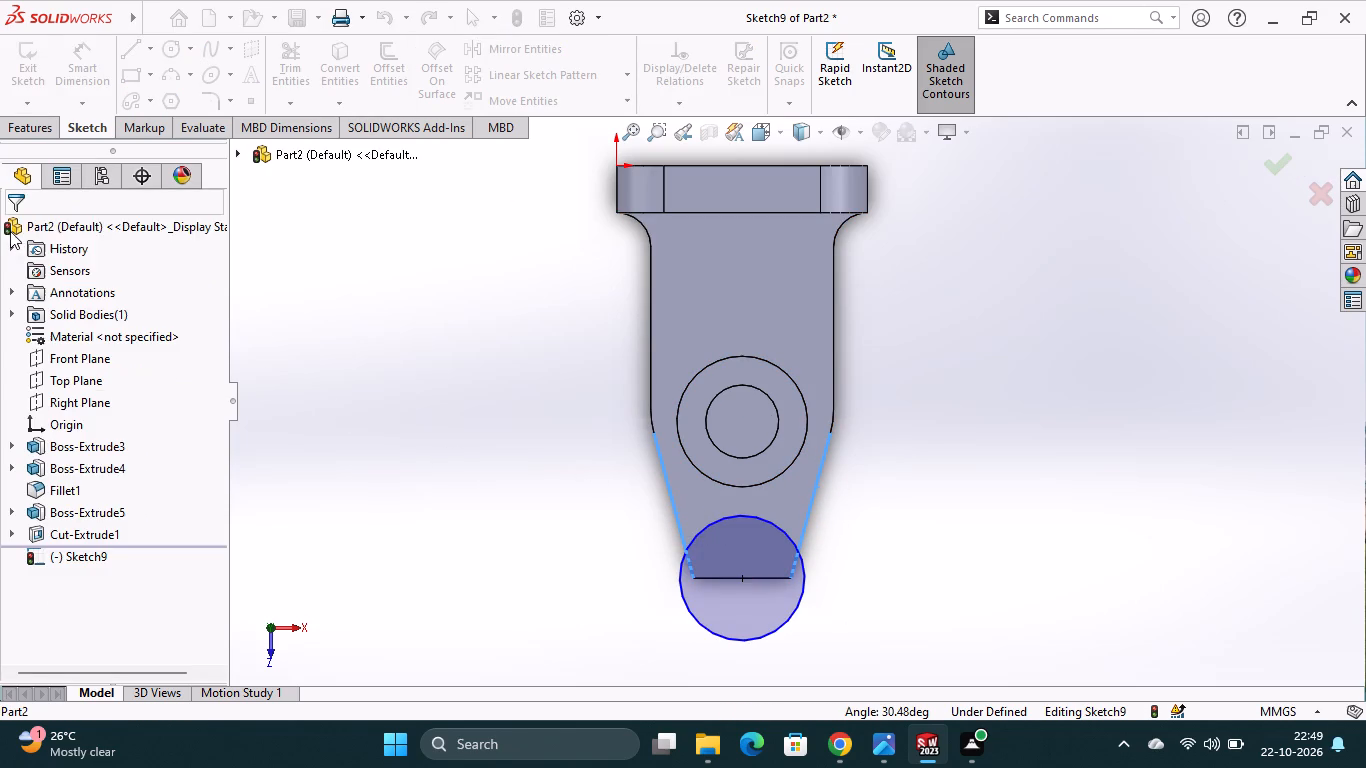
Make the end circle tangent to the right slanted line.
scroll(697, 540, "down", 1)
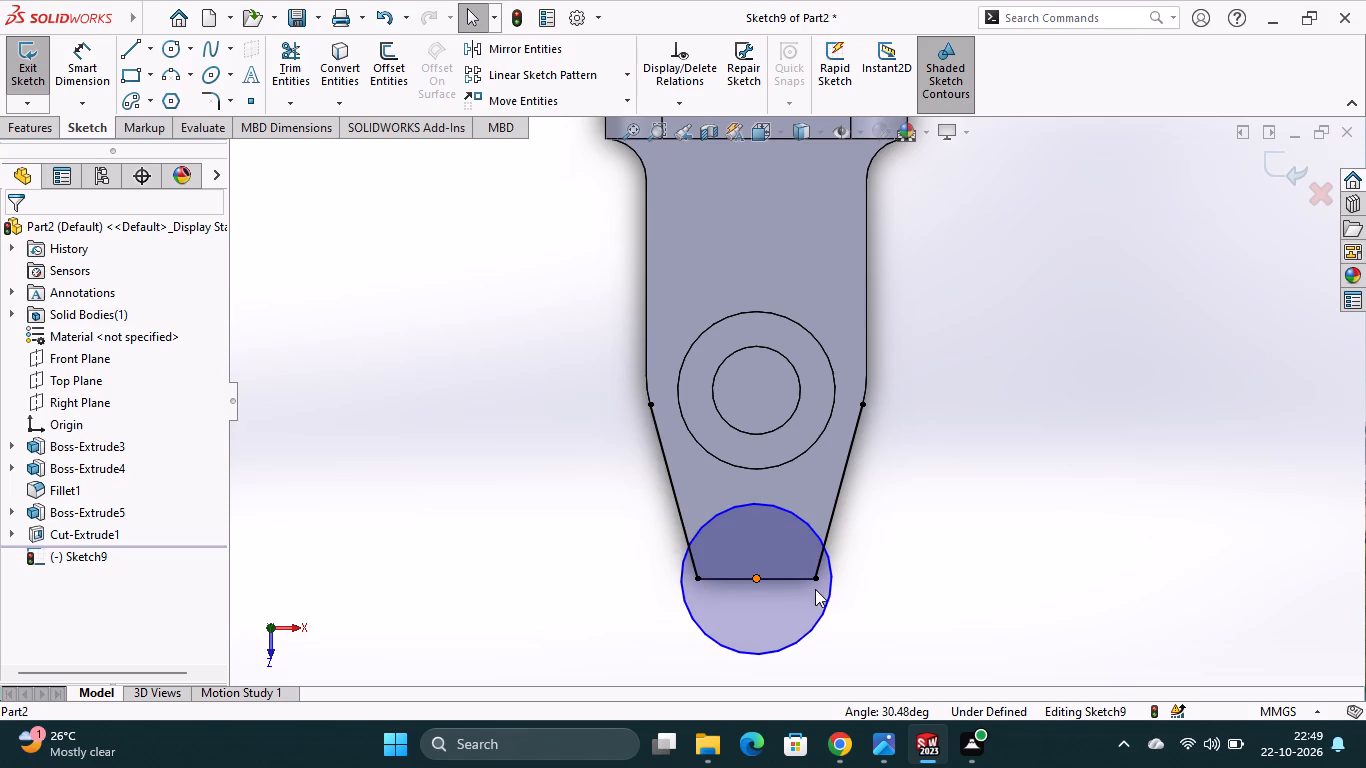
scroll(815, 589, "up", 2)
left_click(860, 470)
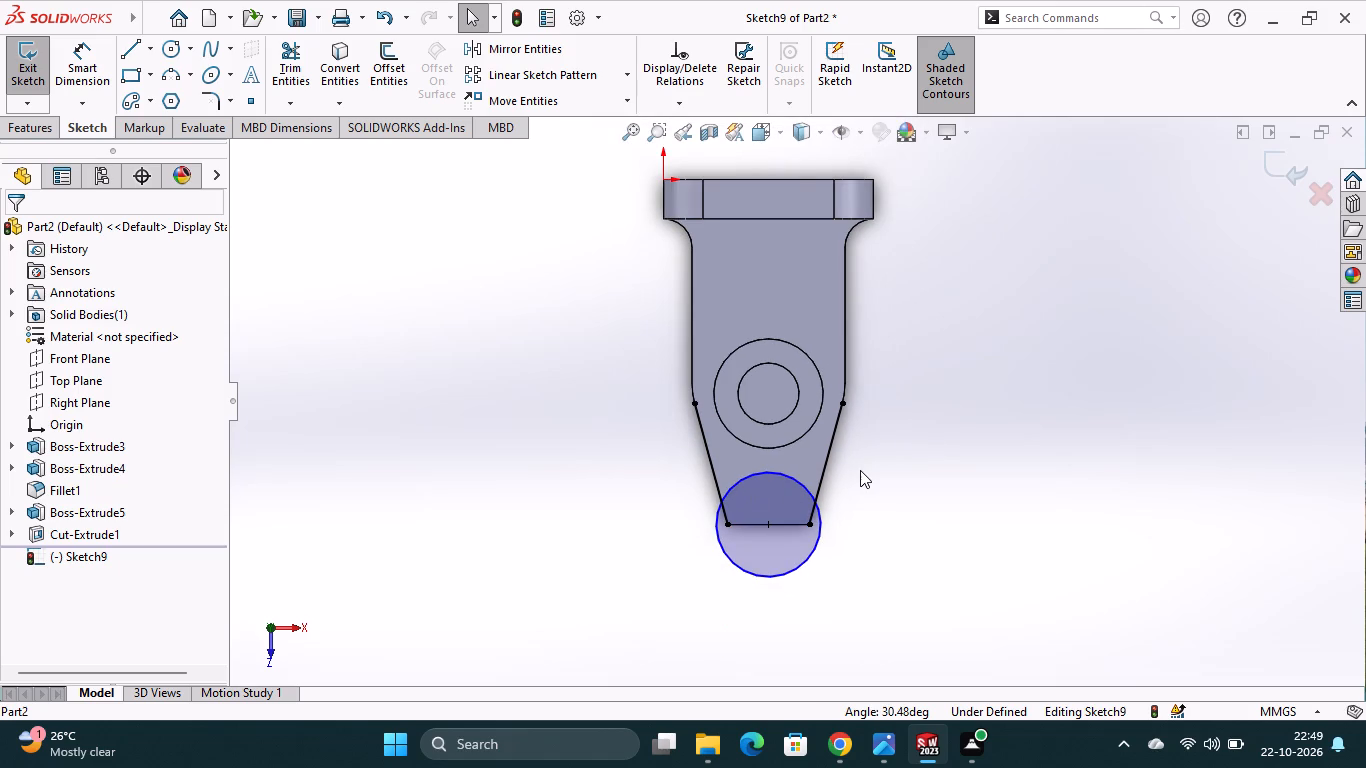
left_click(809, 488, "ctrl")
left_click(821, 477, "ctrl")
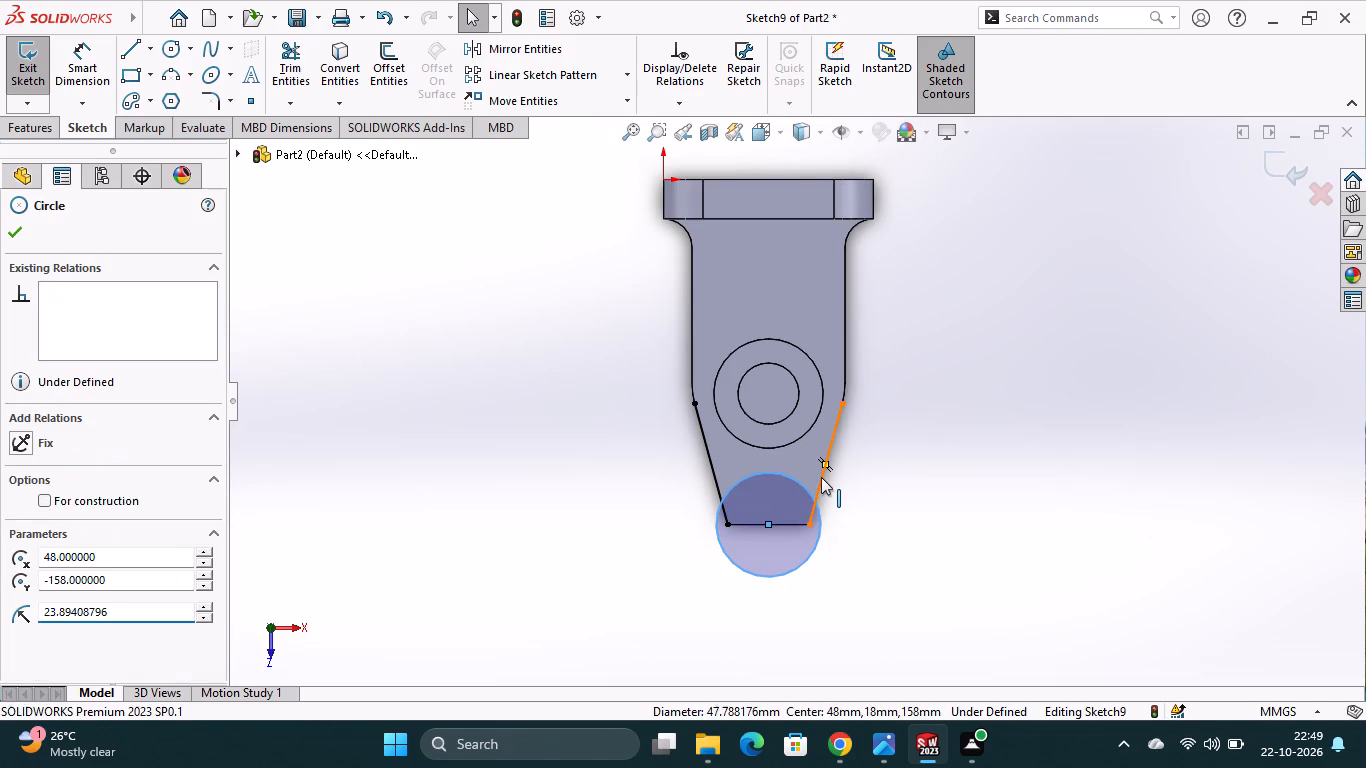
left_click(872, 387)
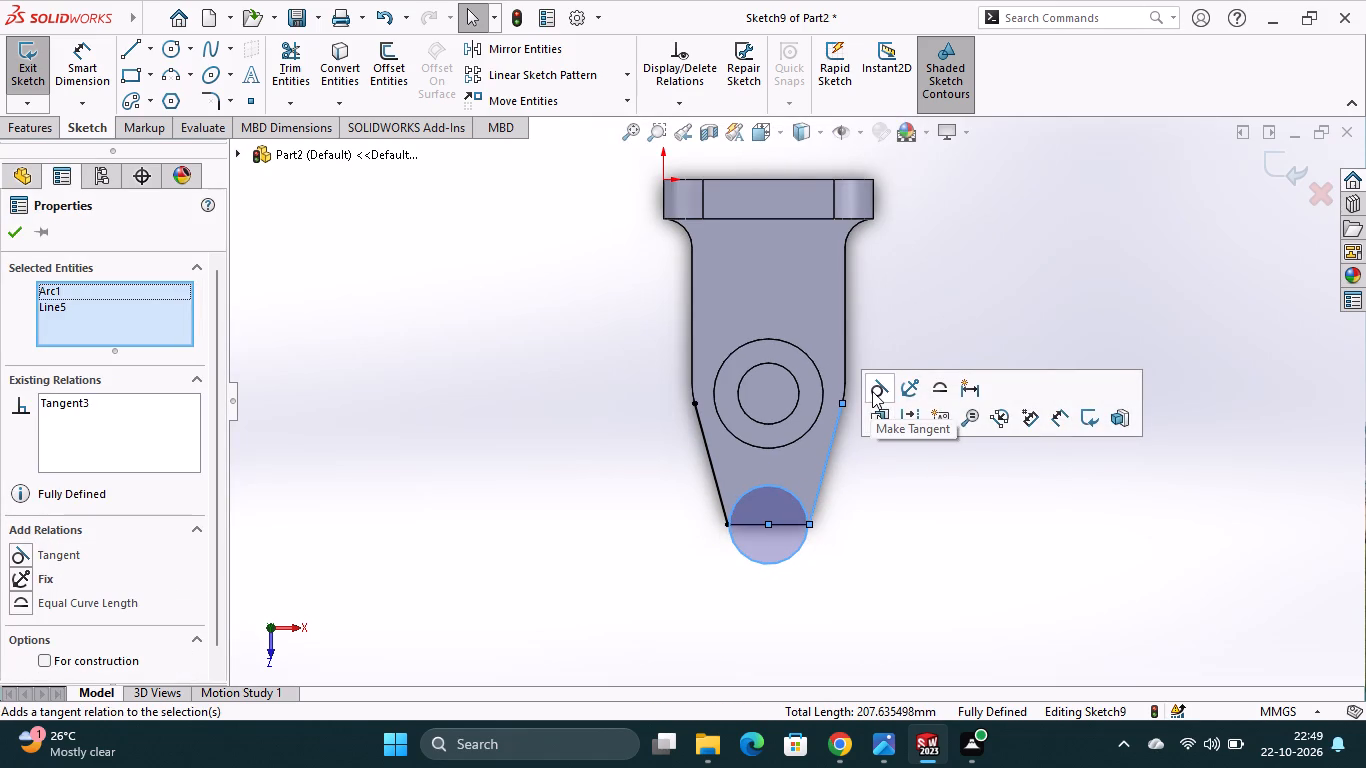
left_click(851, 538)
Extend both slanted lines past the end-edge corners to meet the circle.
scroll(834, 543, "down", 1)
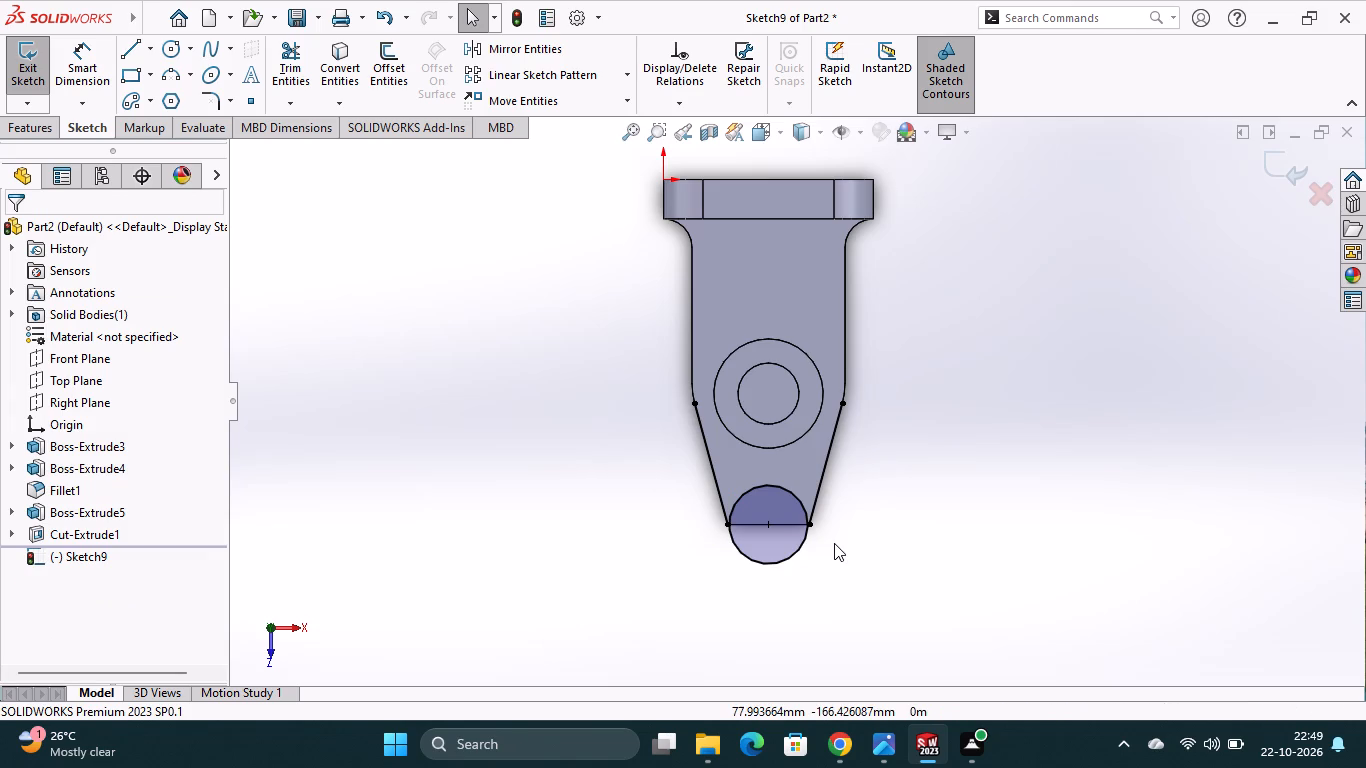
scroll(834, 543, "down", 3)
scroll(444, 332, "up", 2)
left_click(286, 108)
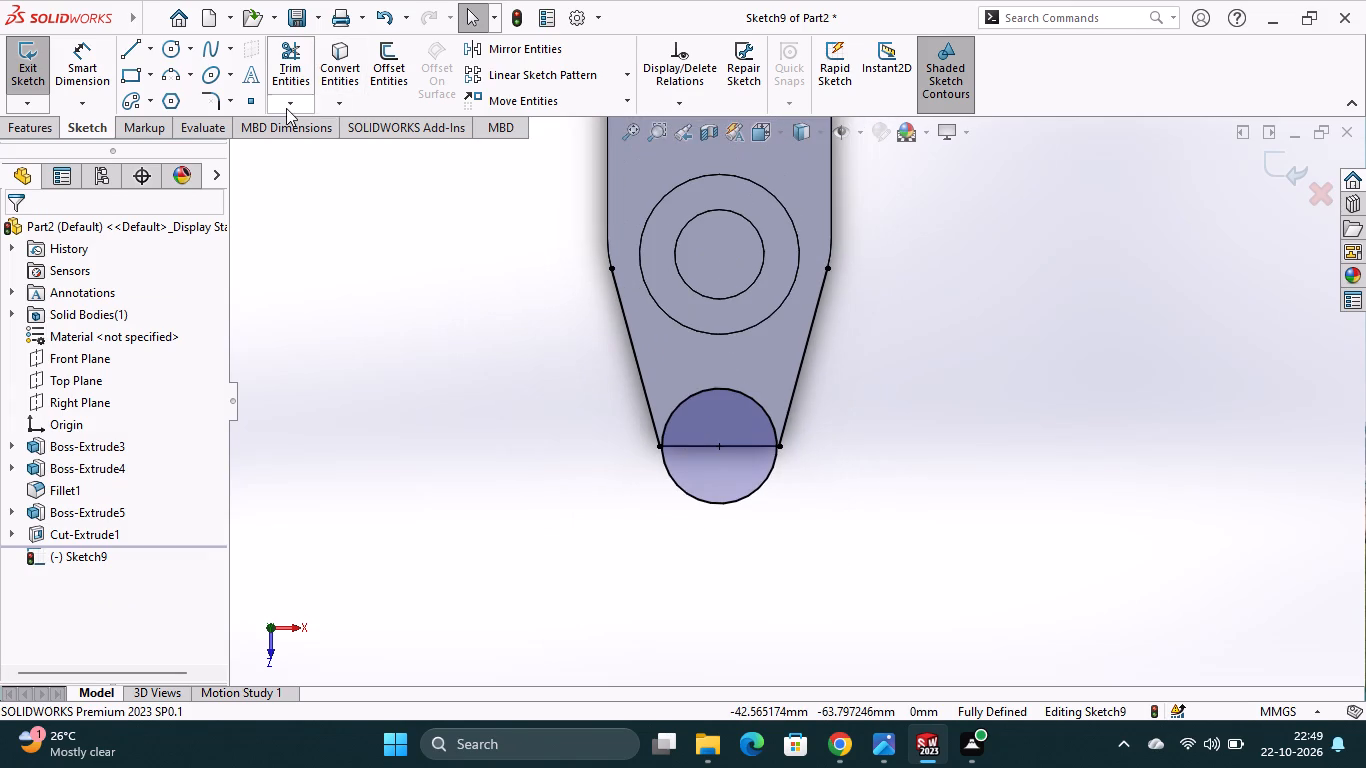
left_click(302, 158)
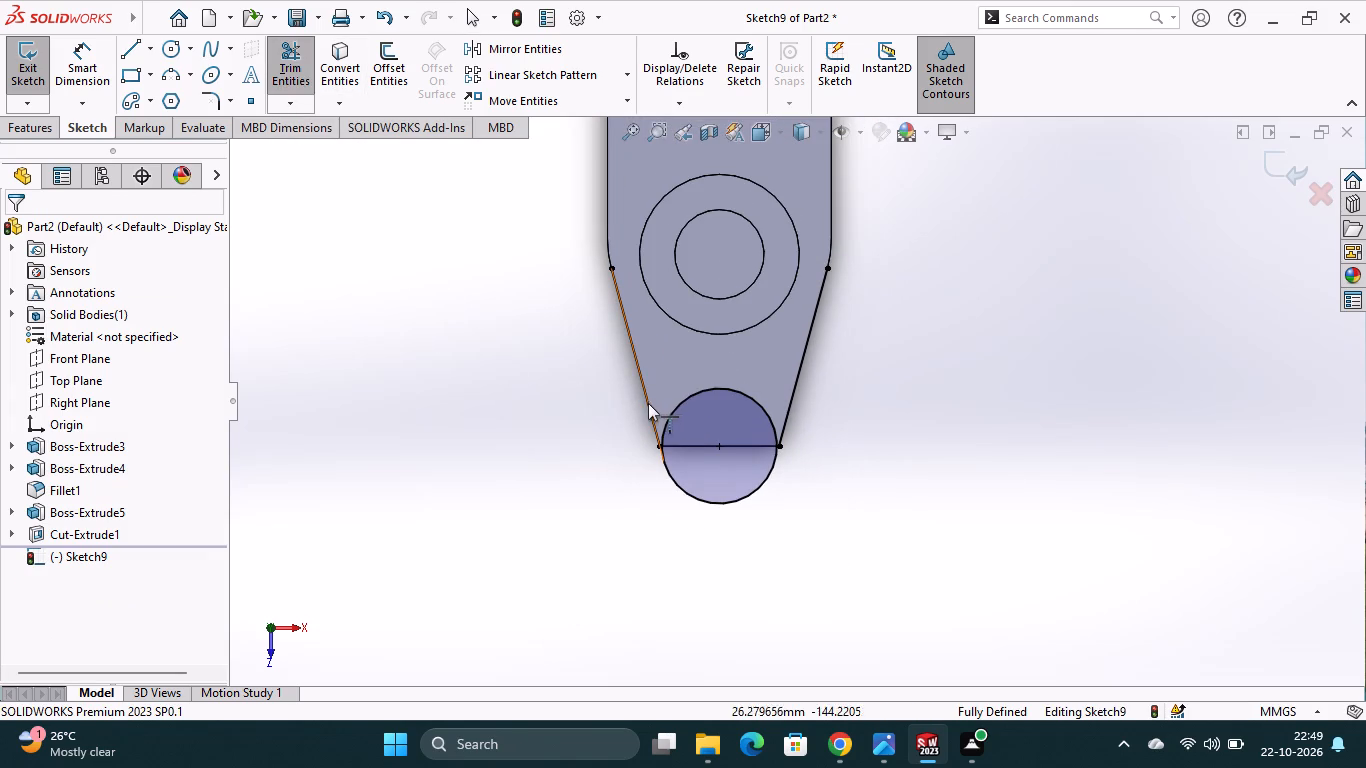
left_click(646, 406)
left_click(790, 407)
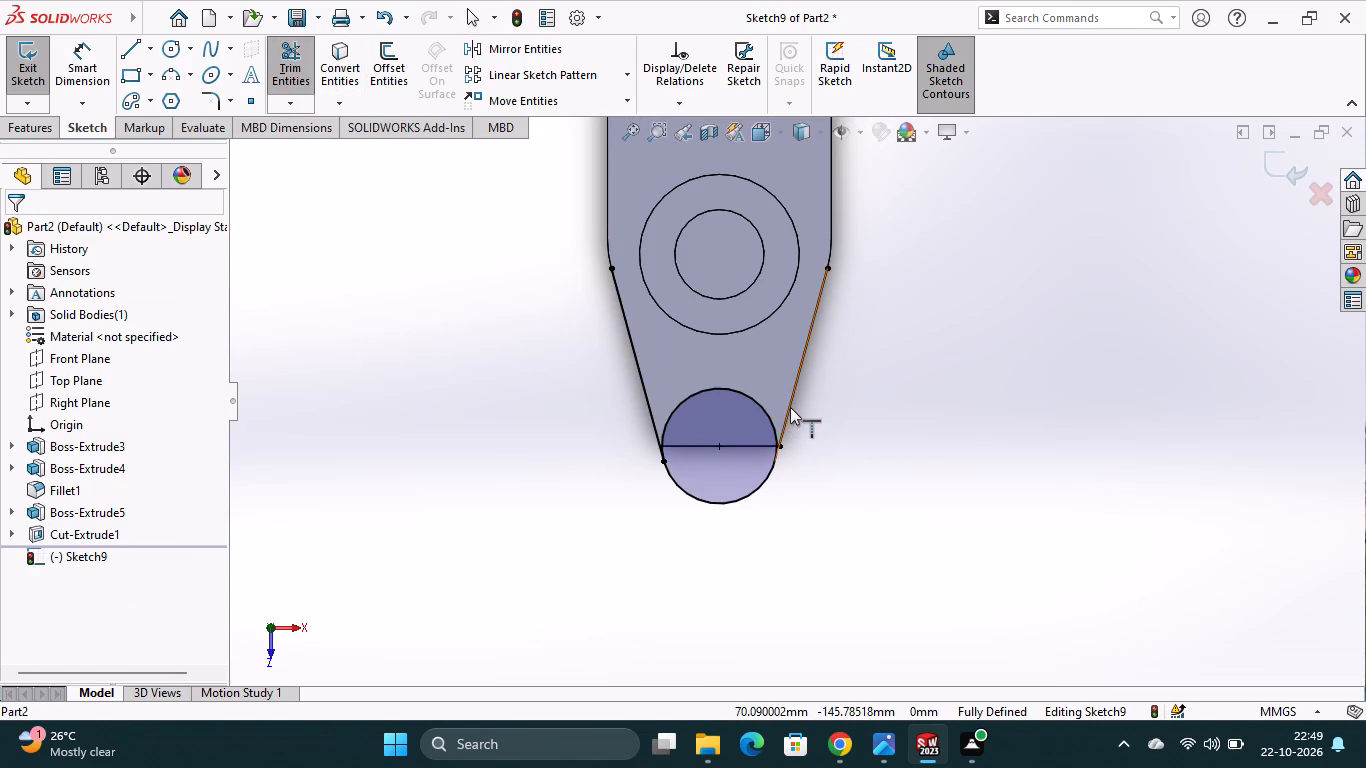
left_click(49, 130)
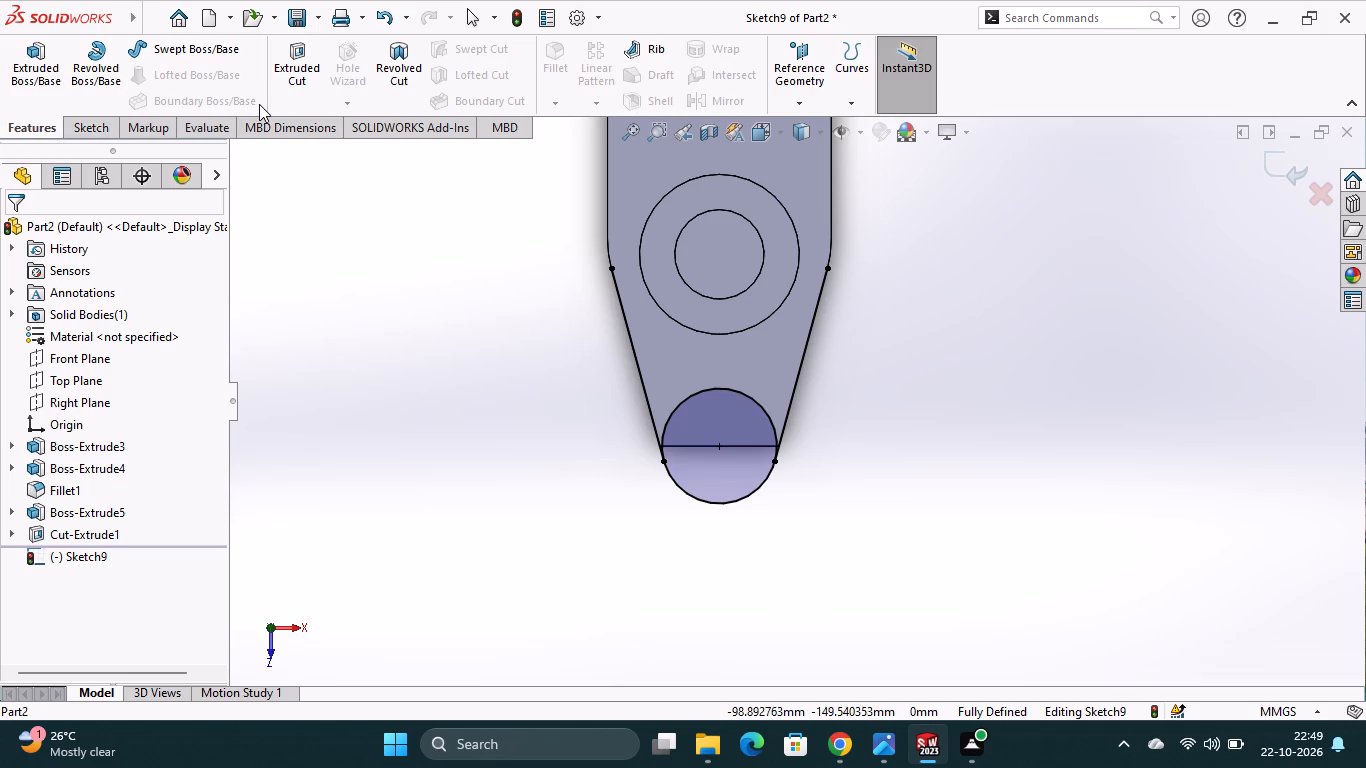
left_click(84, 130)
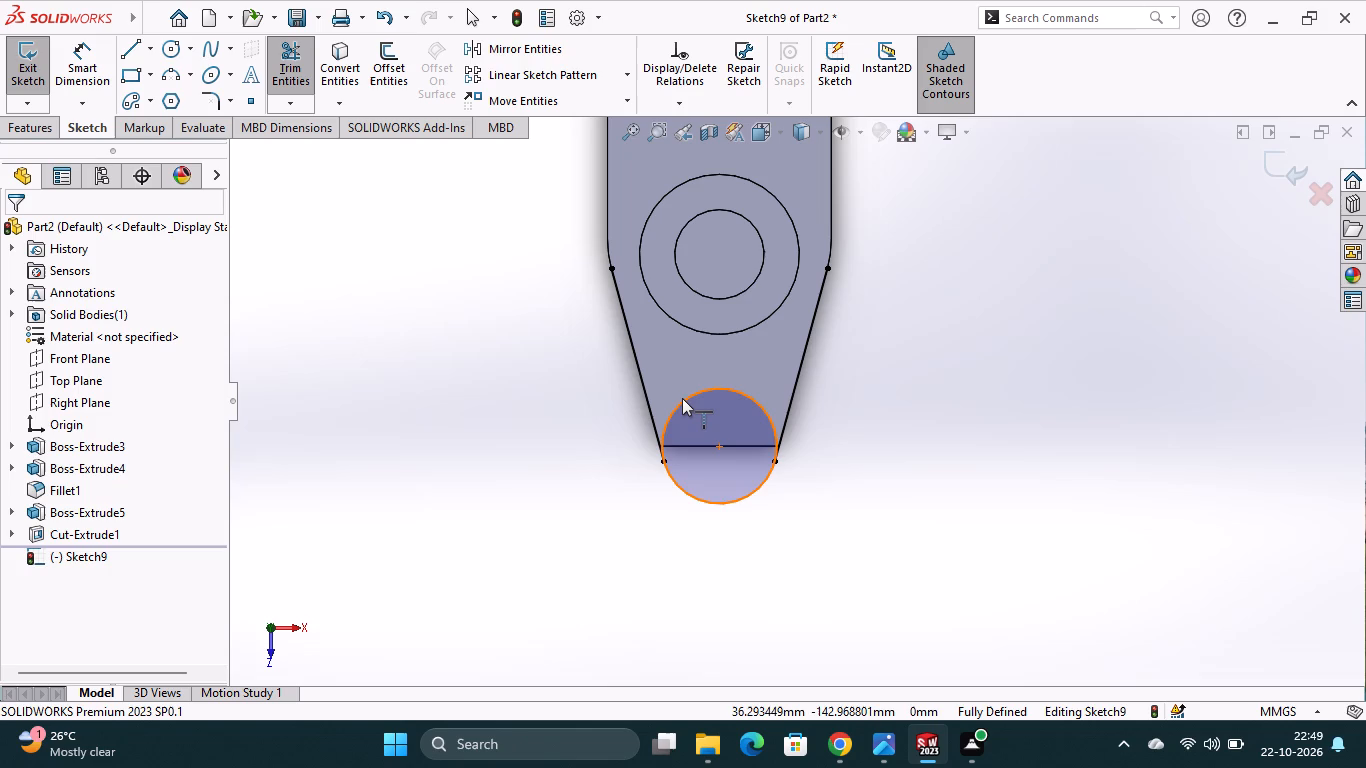
left_click(683, 398)
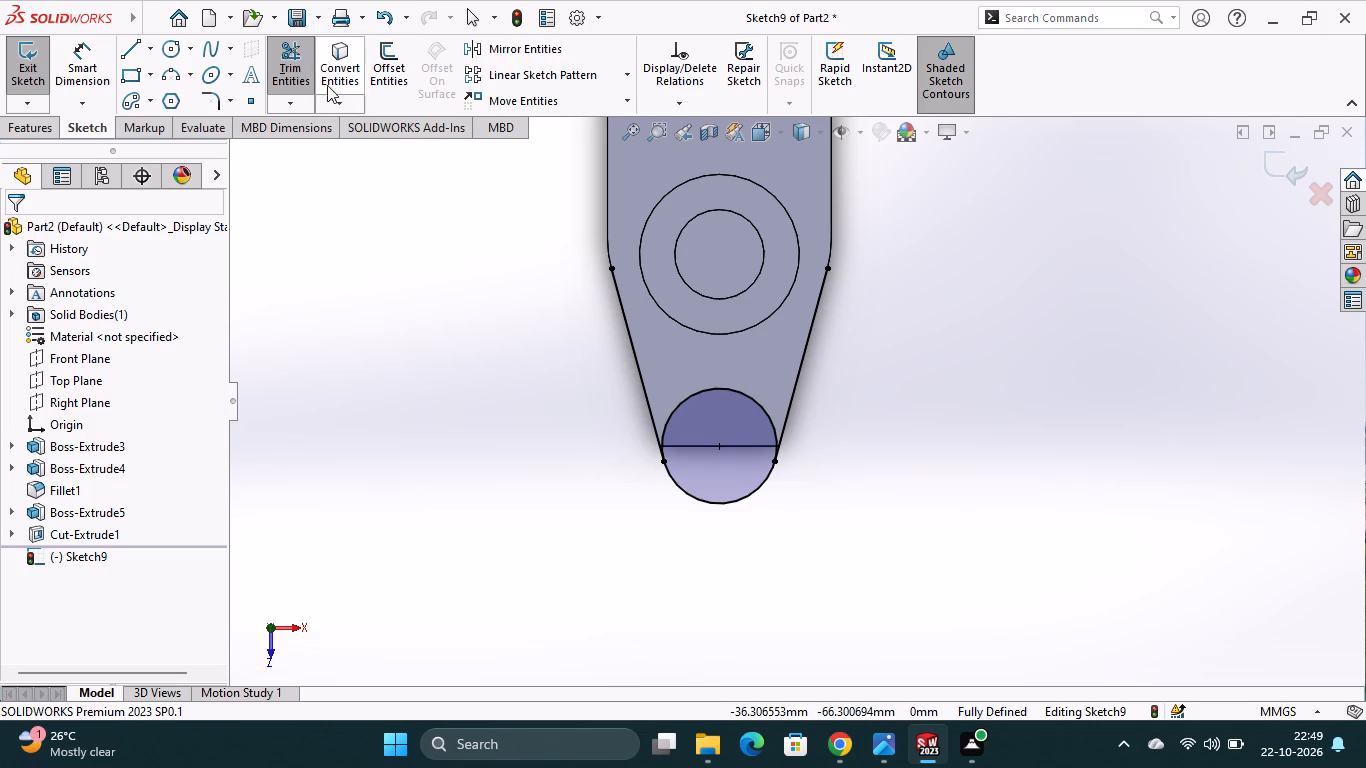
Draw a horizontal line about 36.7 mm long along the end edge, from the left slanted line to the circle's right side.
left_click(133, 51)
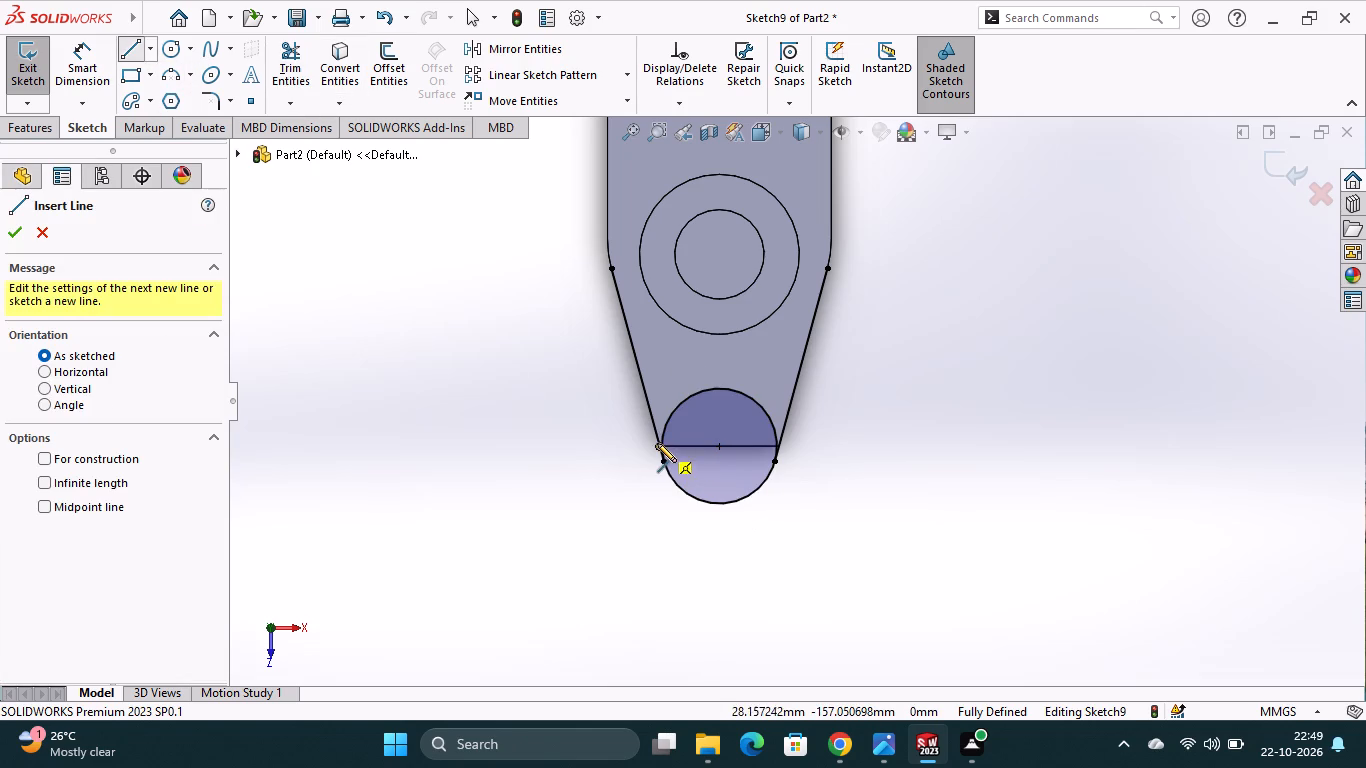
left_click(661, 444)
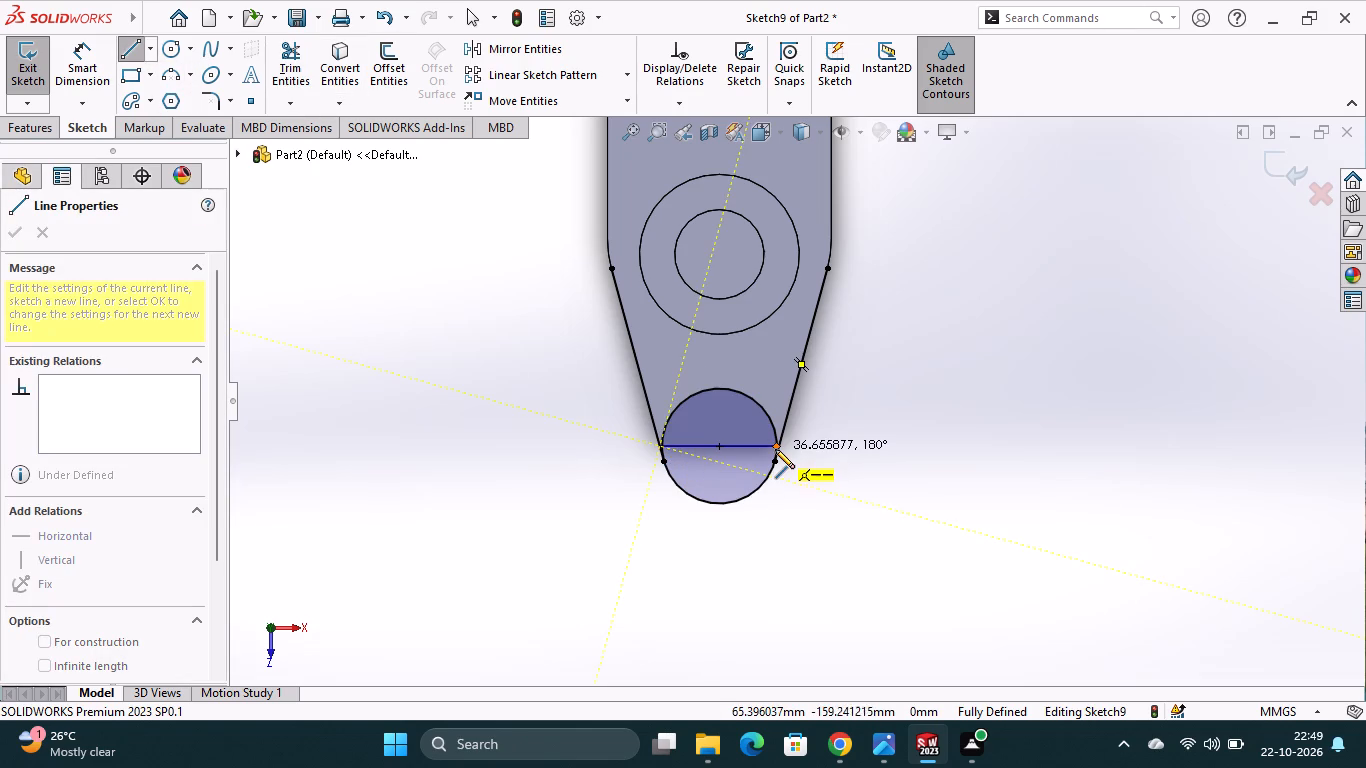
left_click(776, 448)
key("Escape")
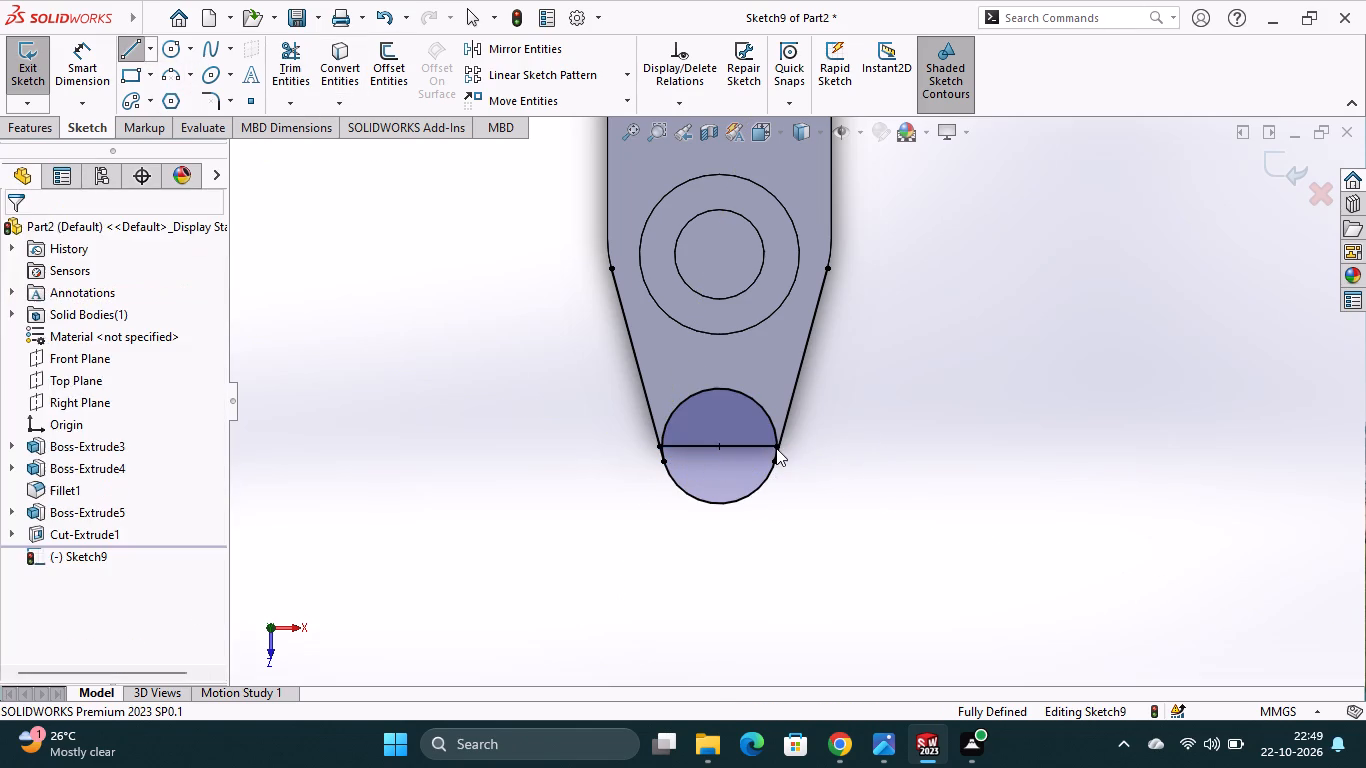
Trim the circle to its outer arc between the extended slanted lines, removing the leftover side arcs and the horizontal line.
left_click(300, 75)
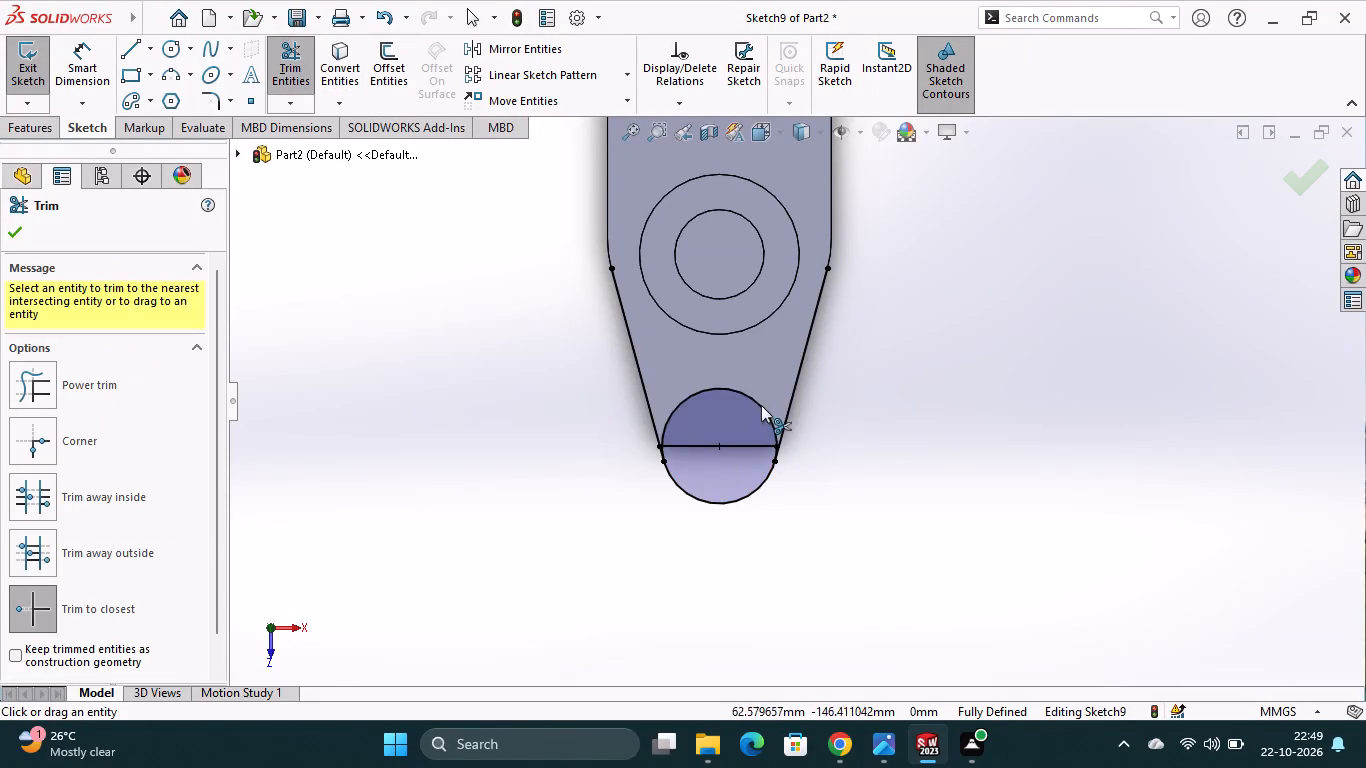
left_click(756, 401)
scroll(705, 459, "down", 6)
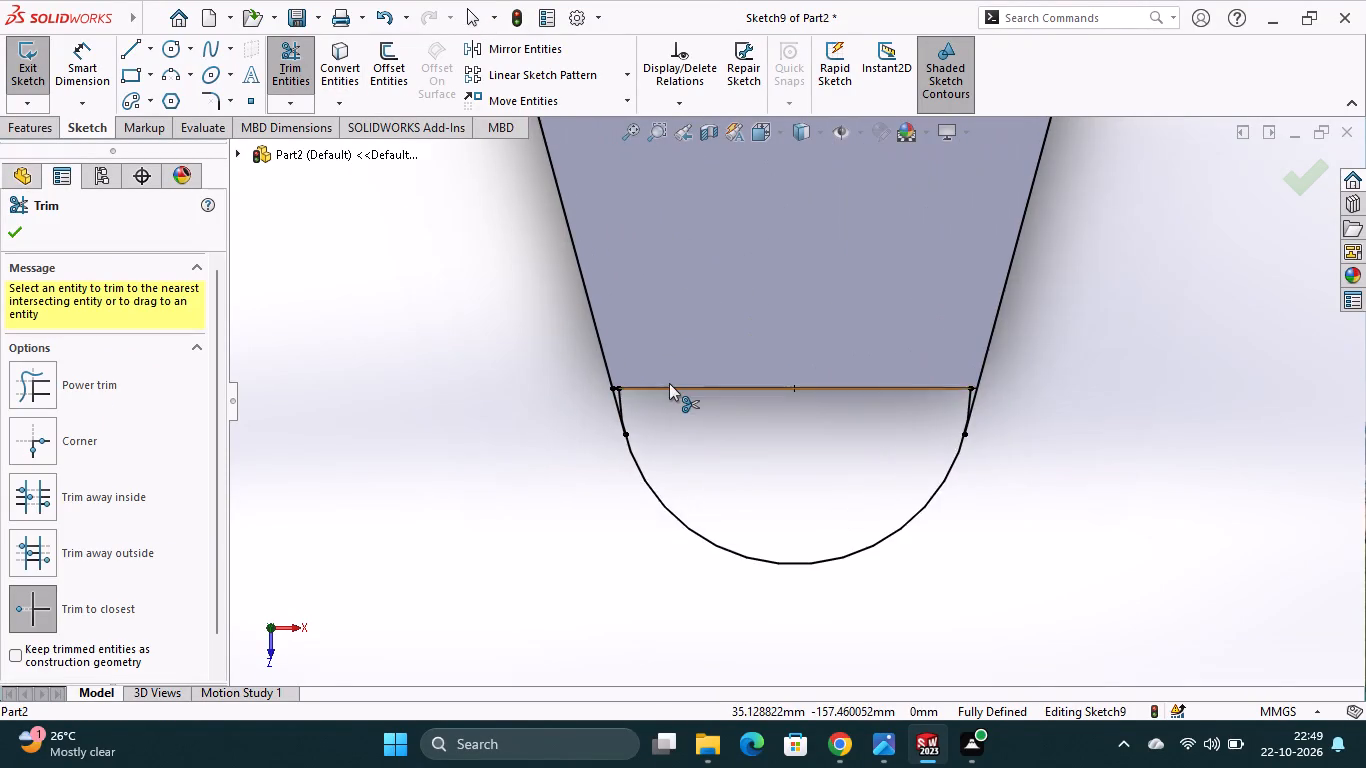
scroll(669, 383, "down", 6)
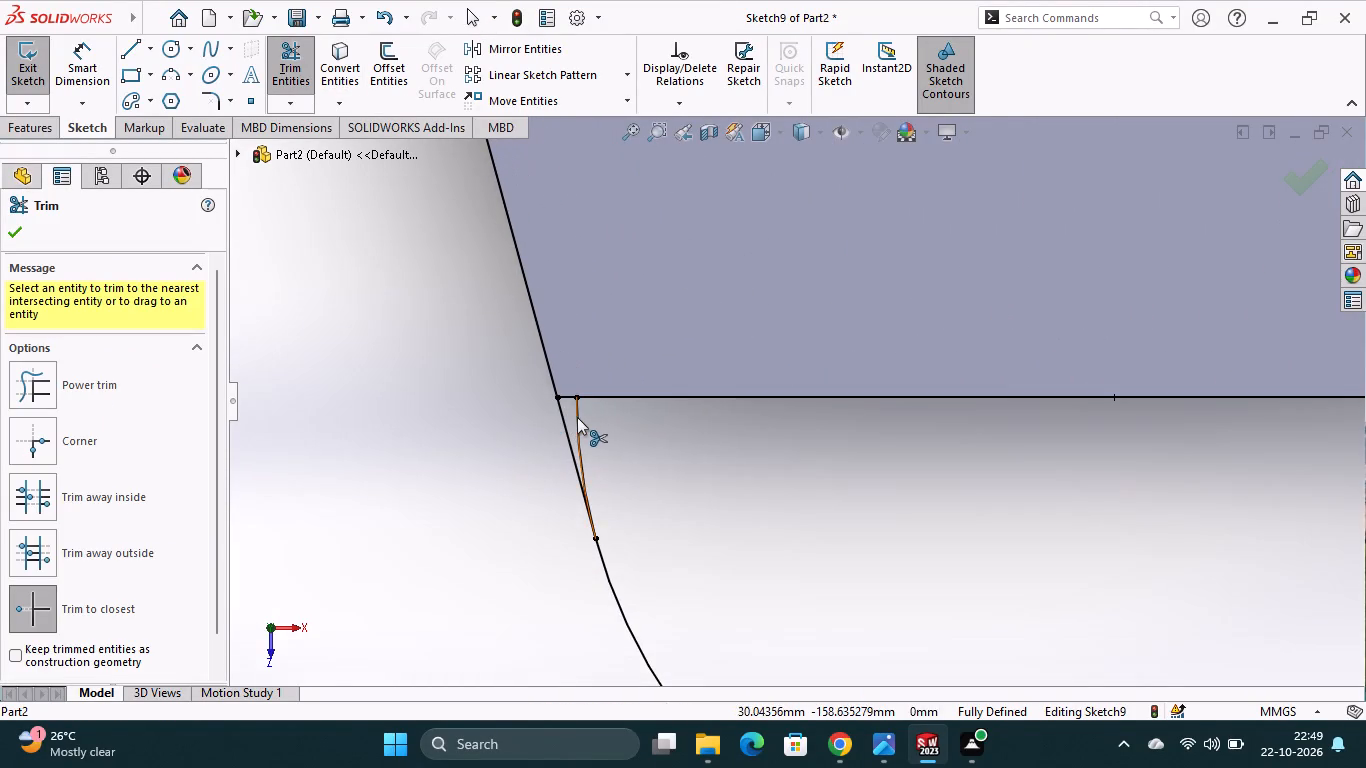
left_click(577, 417)
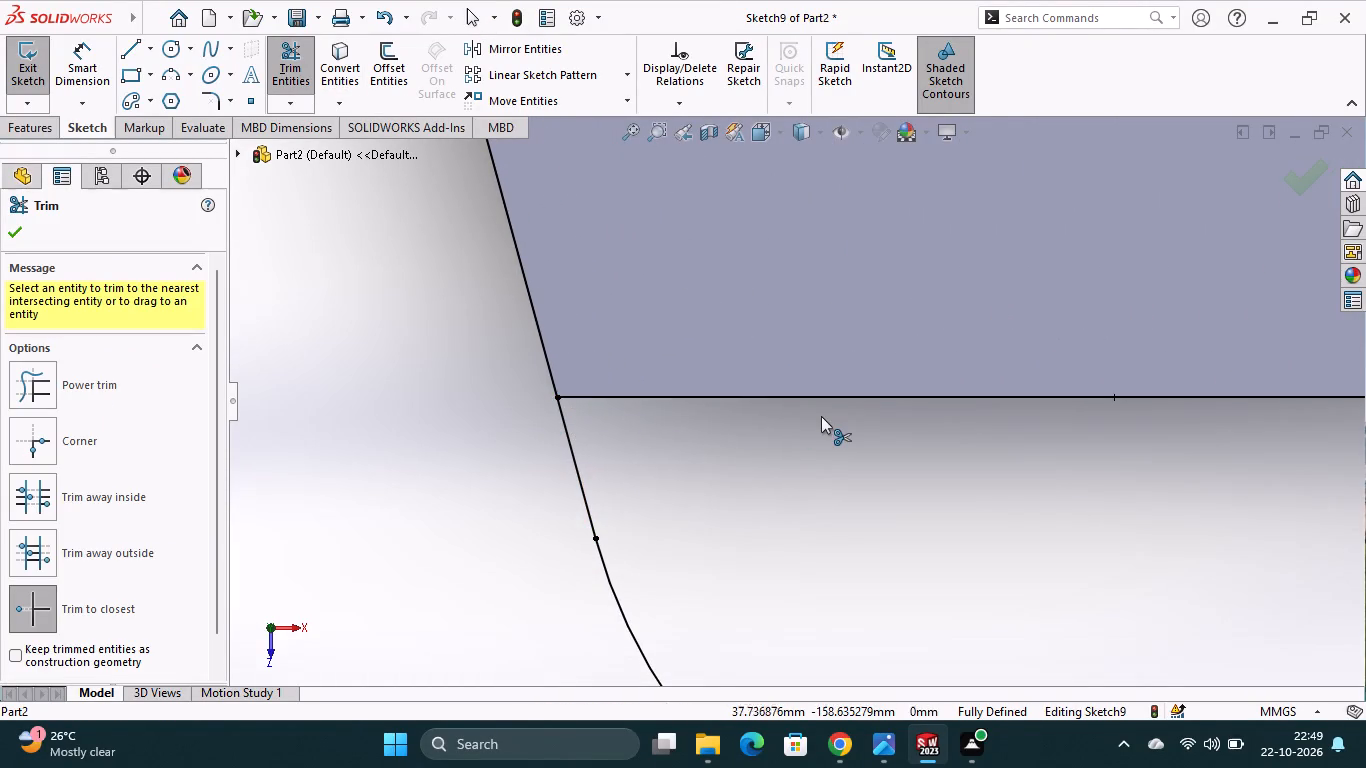
scroll(821, 416, "up", 5)
scroll(991, 428, "up", 1)
scroll(1087, 399, "down", 7)
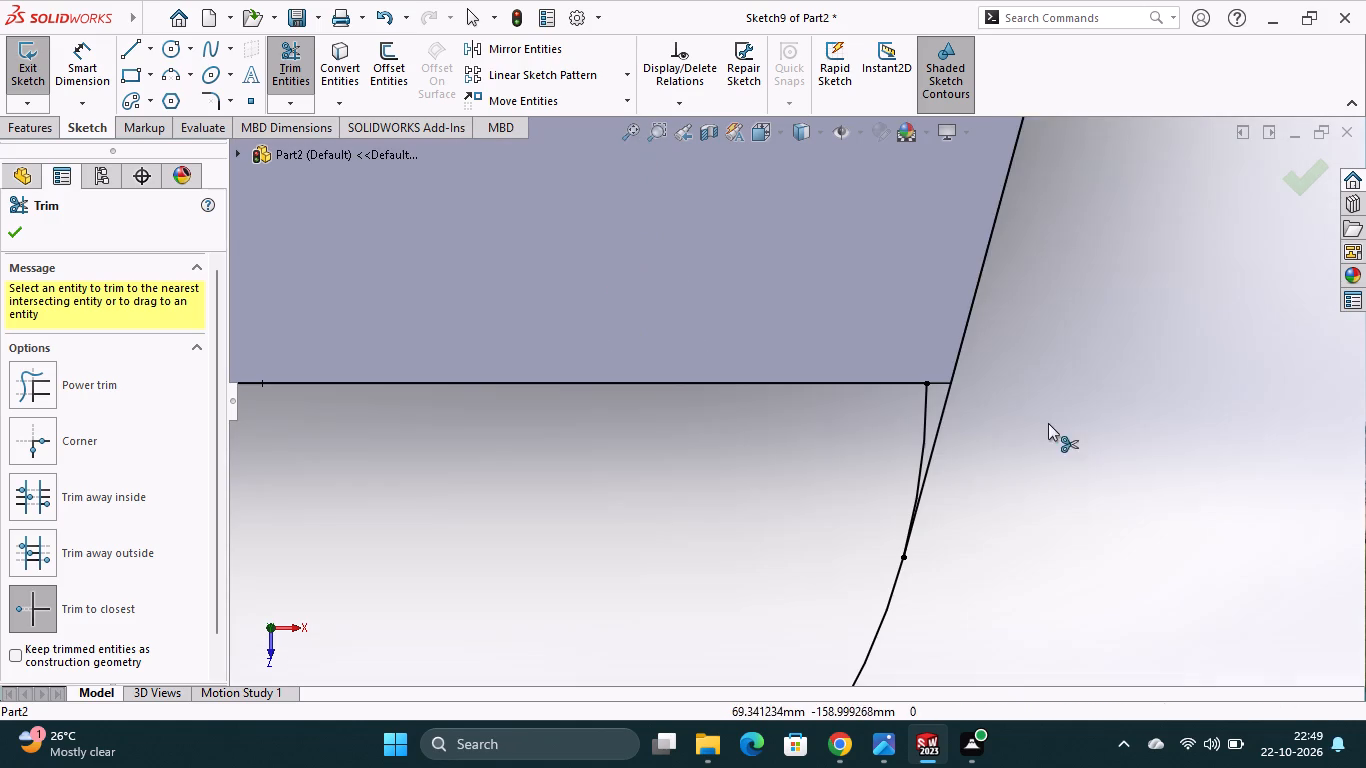
left_click(922, 418)
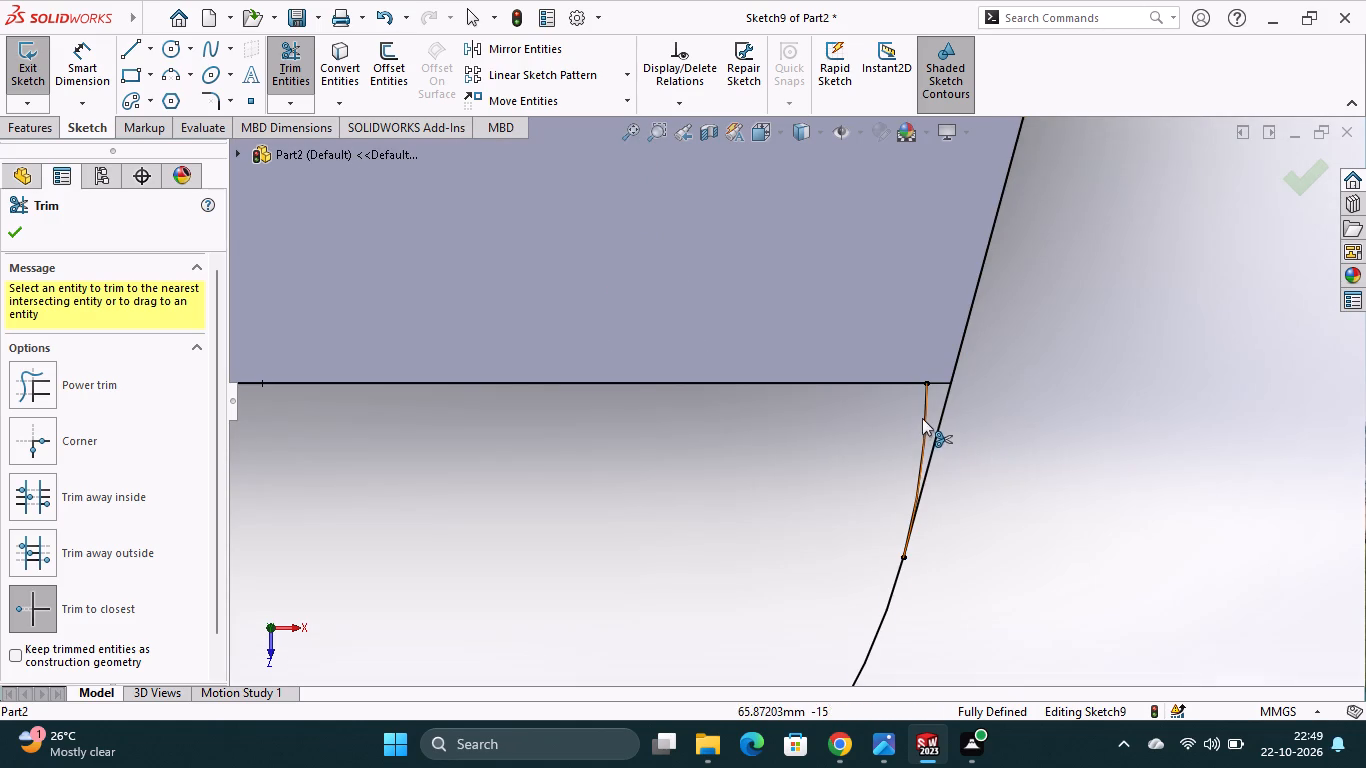
left_click(894, 384)
scroll(823, 443, "up", 7)
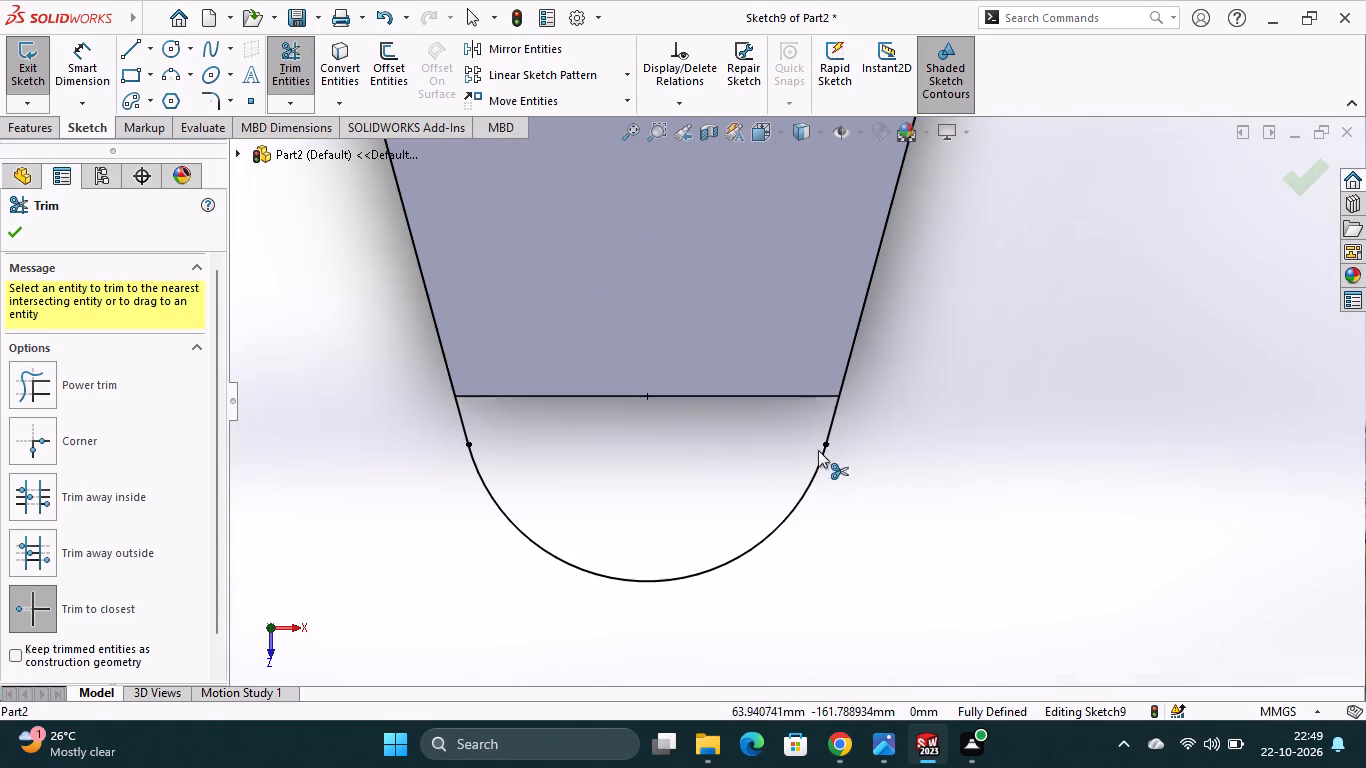
scroll(475, 408, "up", 2)
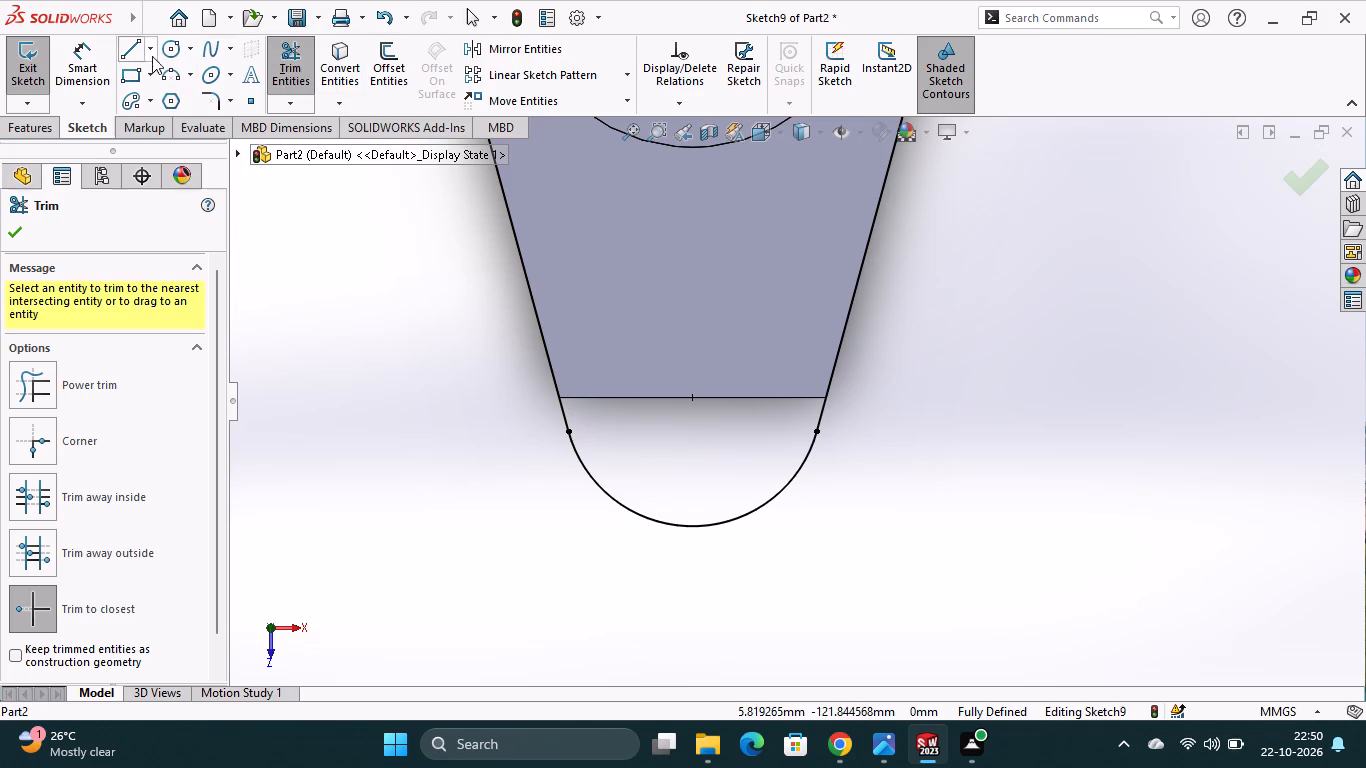
Draw a horizontal line about 37.3 mm long along the base's end edge, joining the two slanted lines.
left_click(137, 49)
left_click(559, 396)
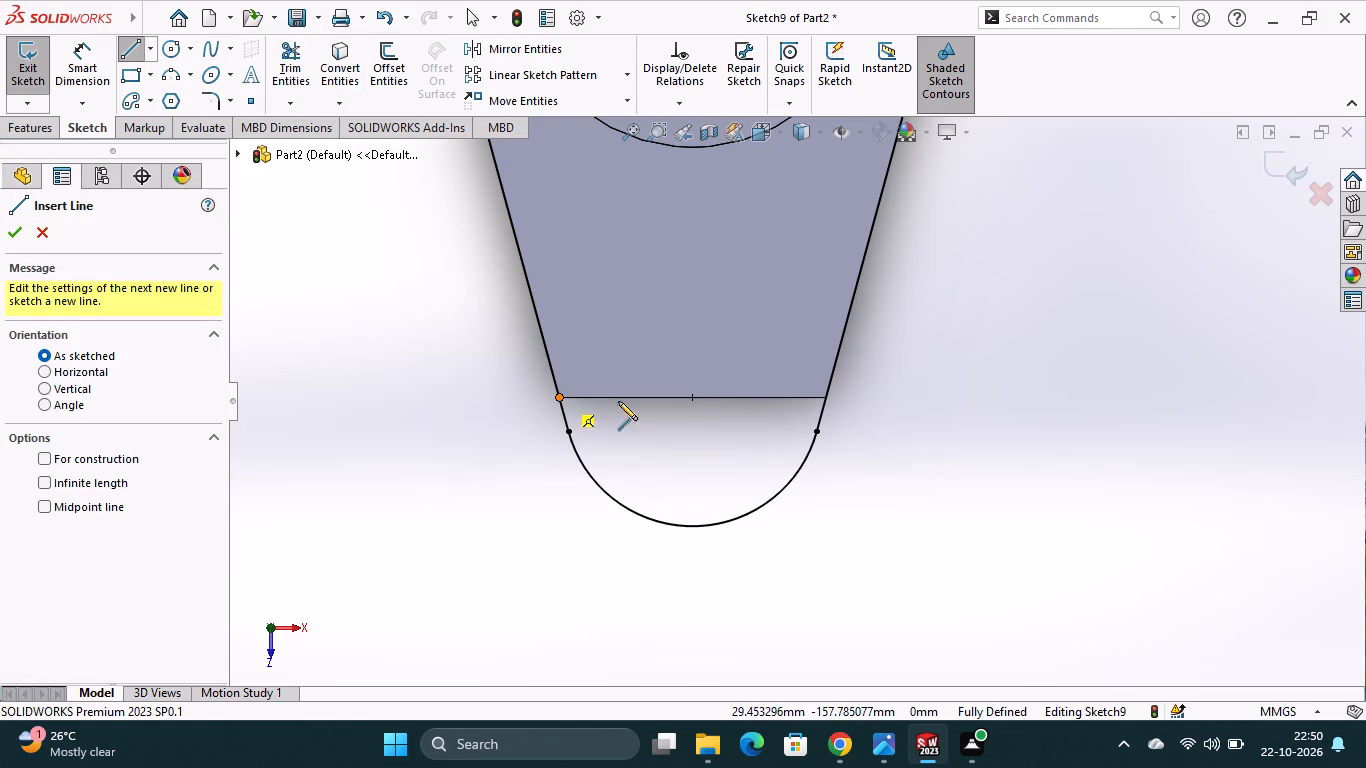
left_click(827, 395)
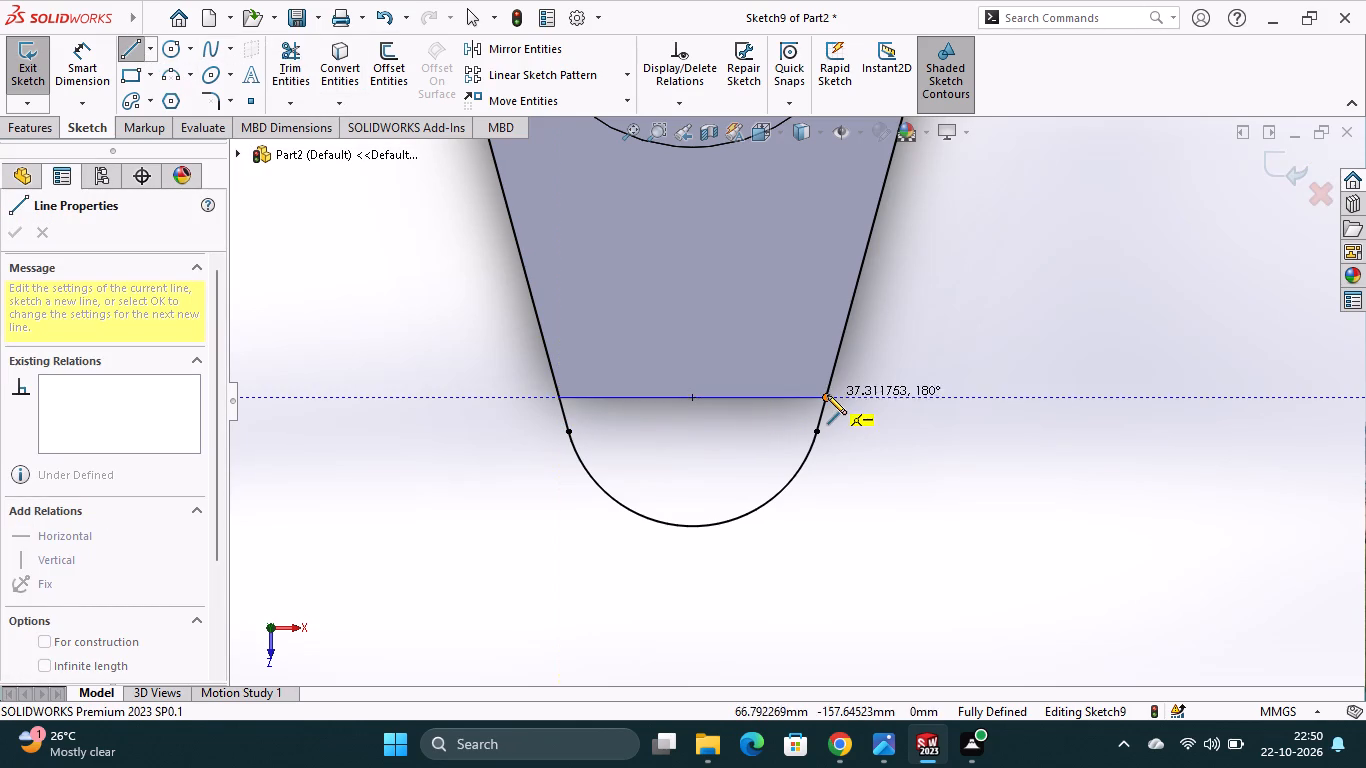
key("Escape")
scroll(850, 388, "up", 1)
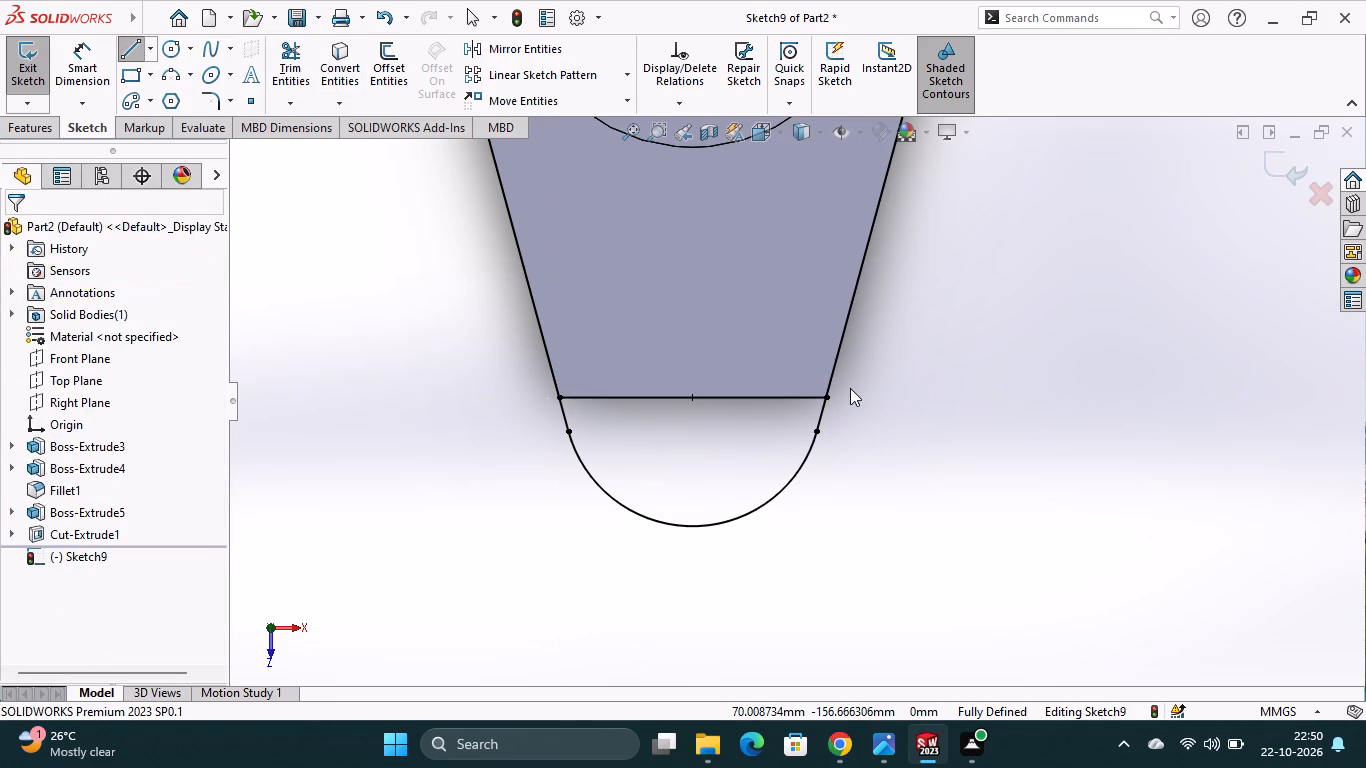
scroll(850, 388, "up", 3)
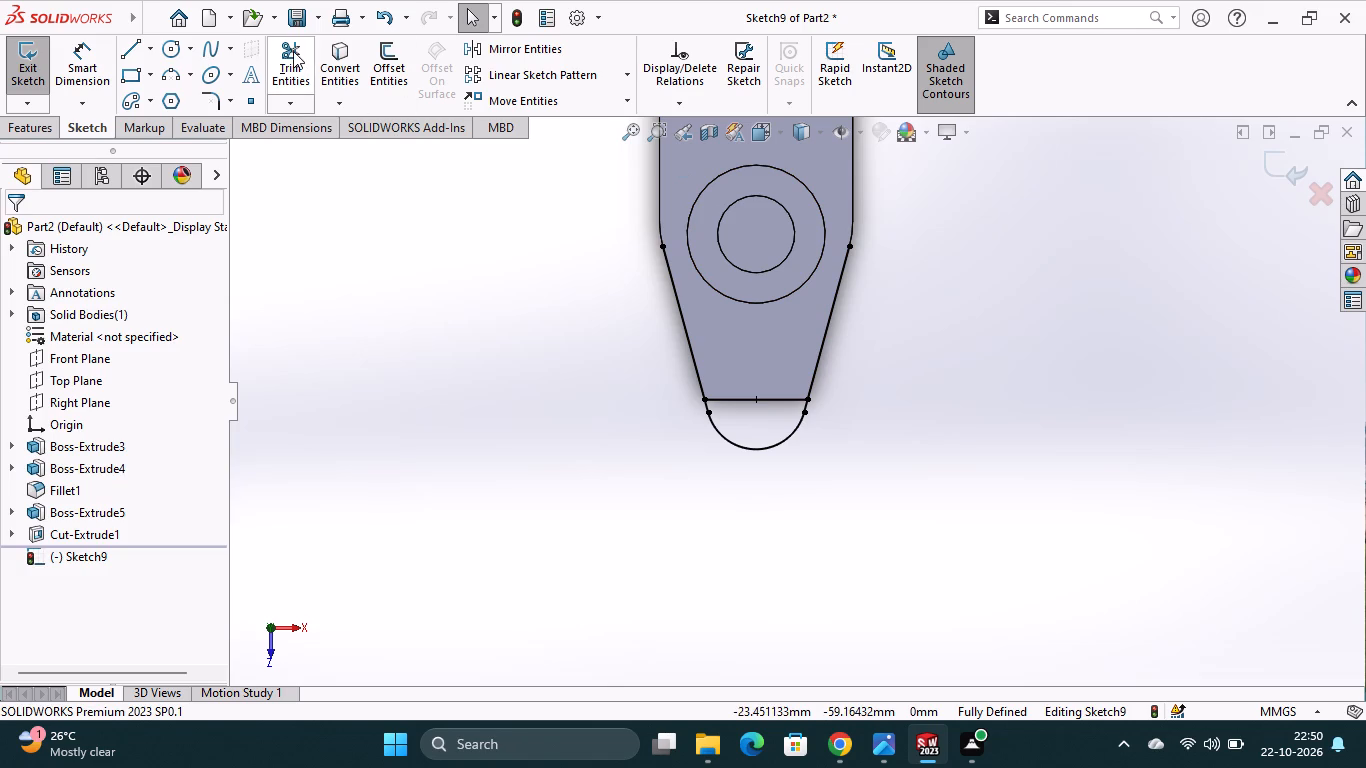
Trim away the two slanted lines along the base's tapered sides, leaving the closed rounded profile beyond the end edge.
left_click(293, 51)
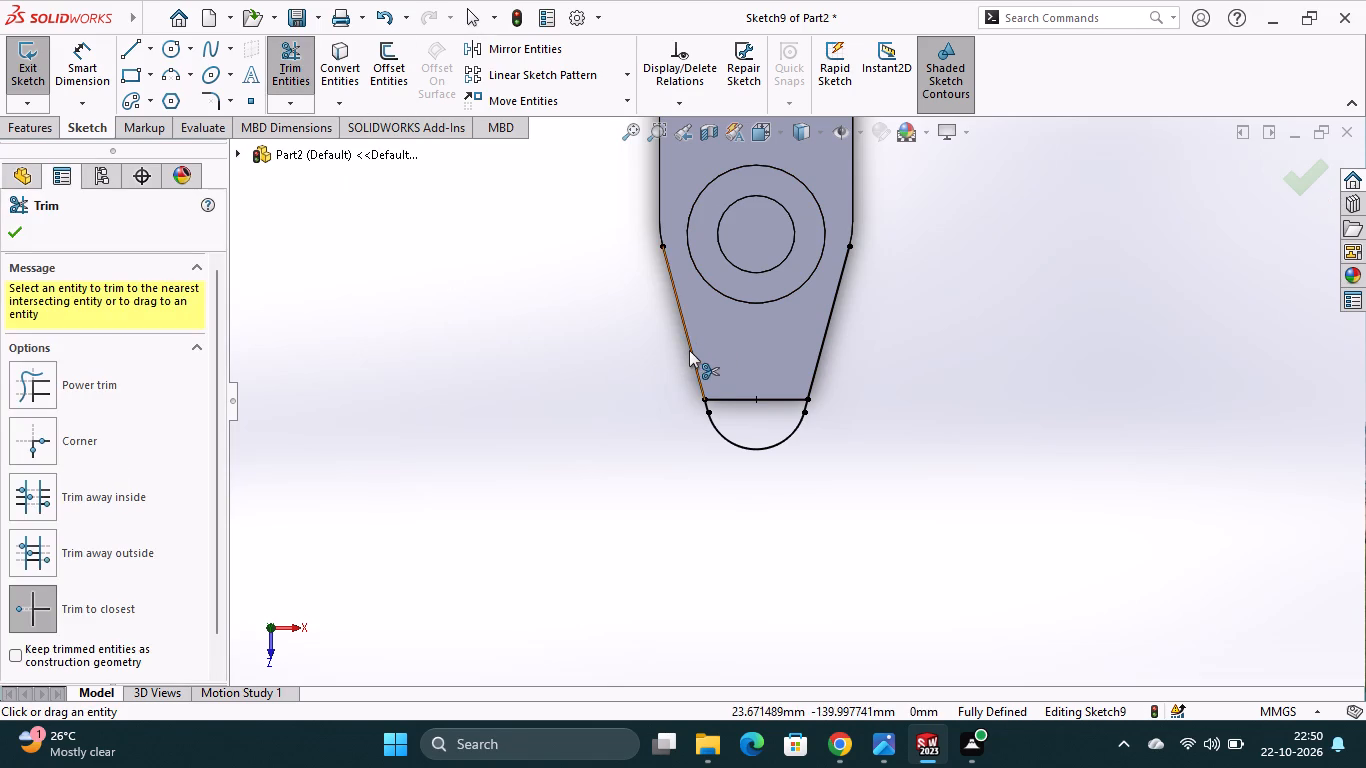
left_click(689, 350)
left_click(817, 365)
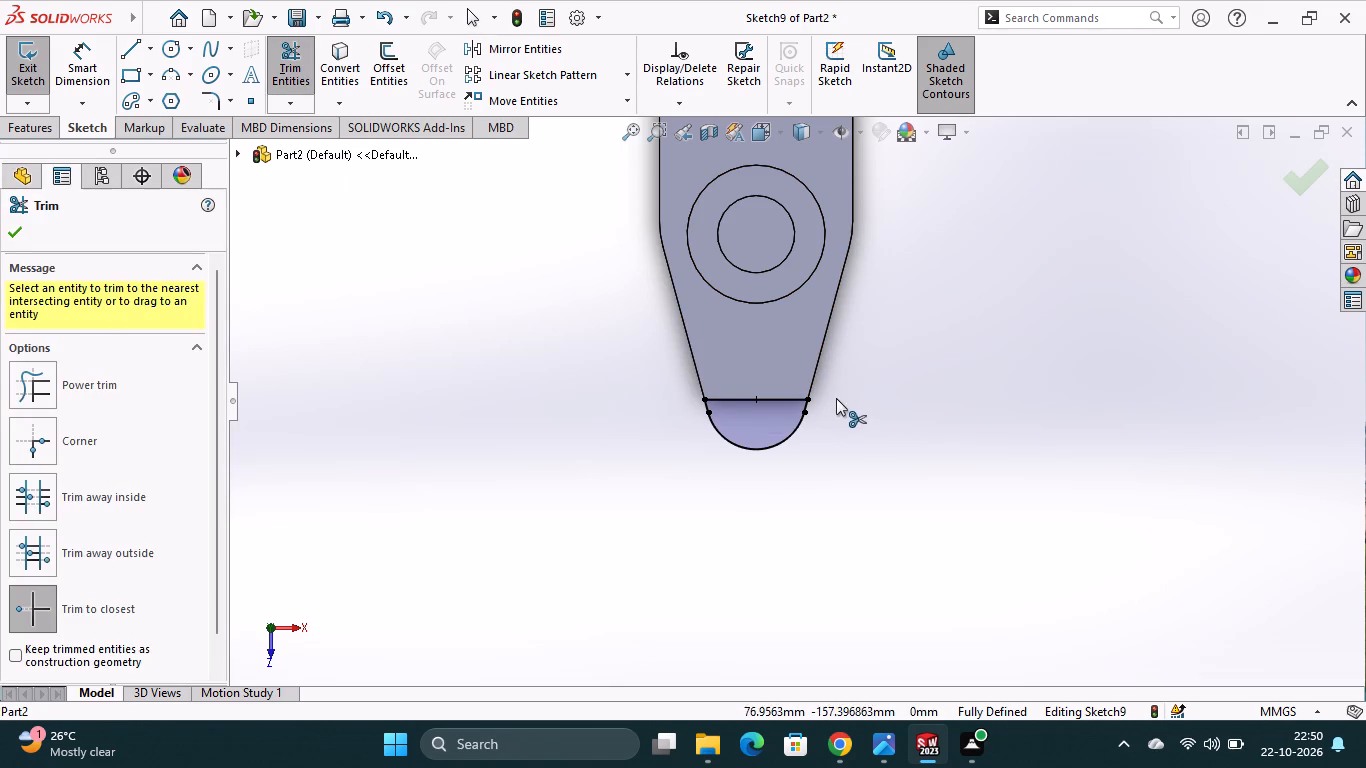
left_click(17, 230)
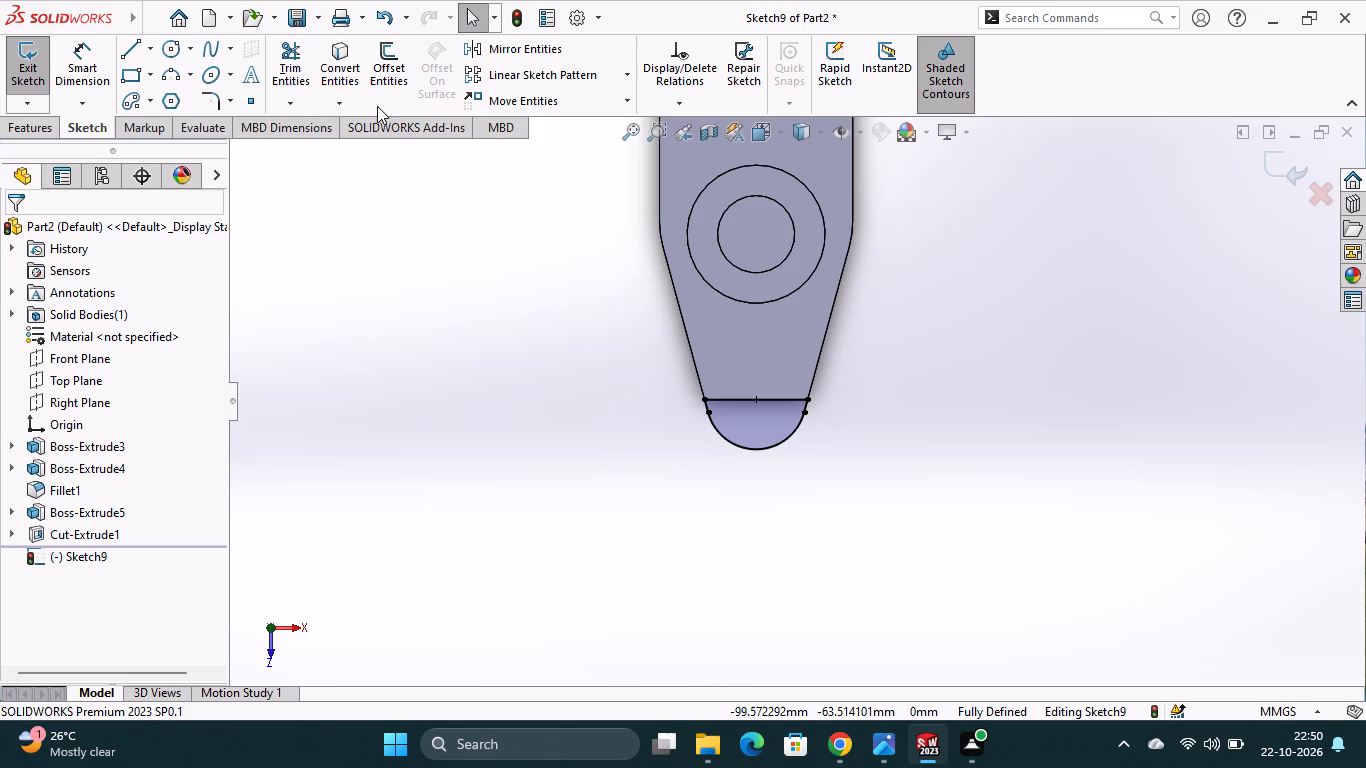
Extrude the rounded end profile 18 mm blind in the reversed direction, down through the base thickness, with the result merged.
left_click(19, 130)
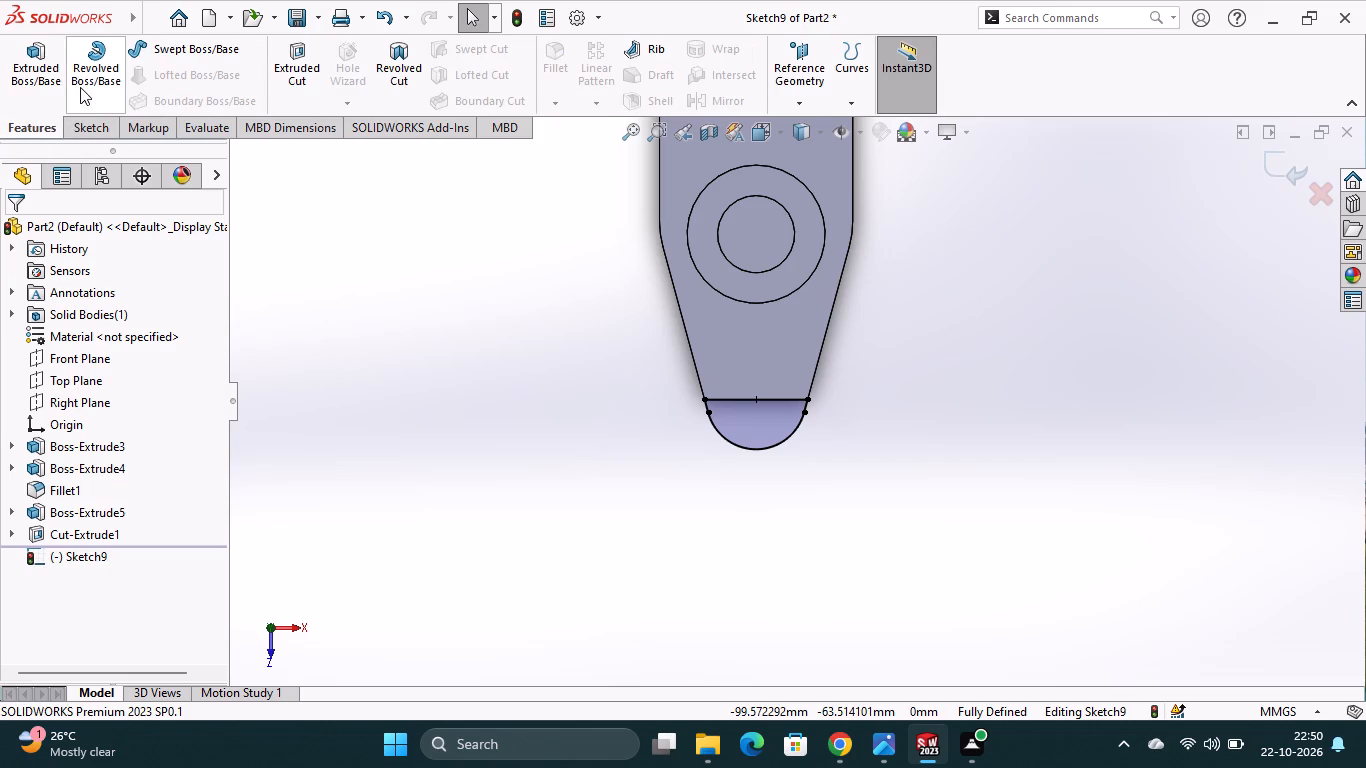
left_click(51, 77)
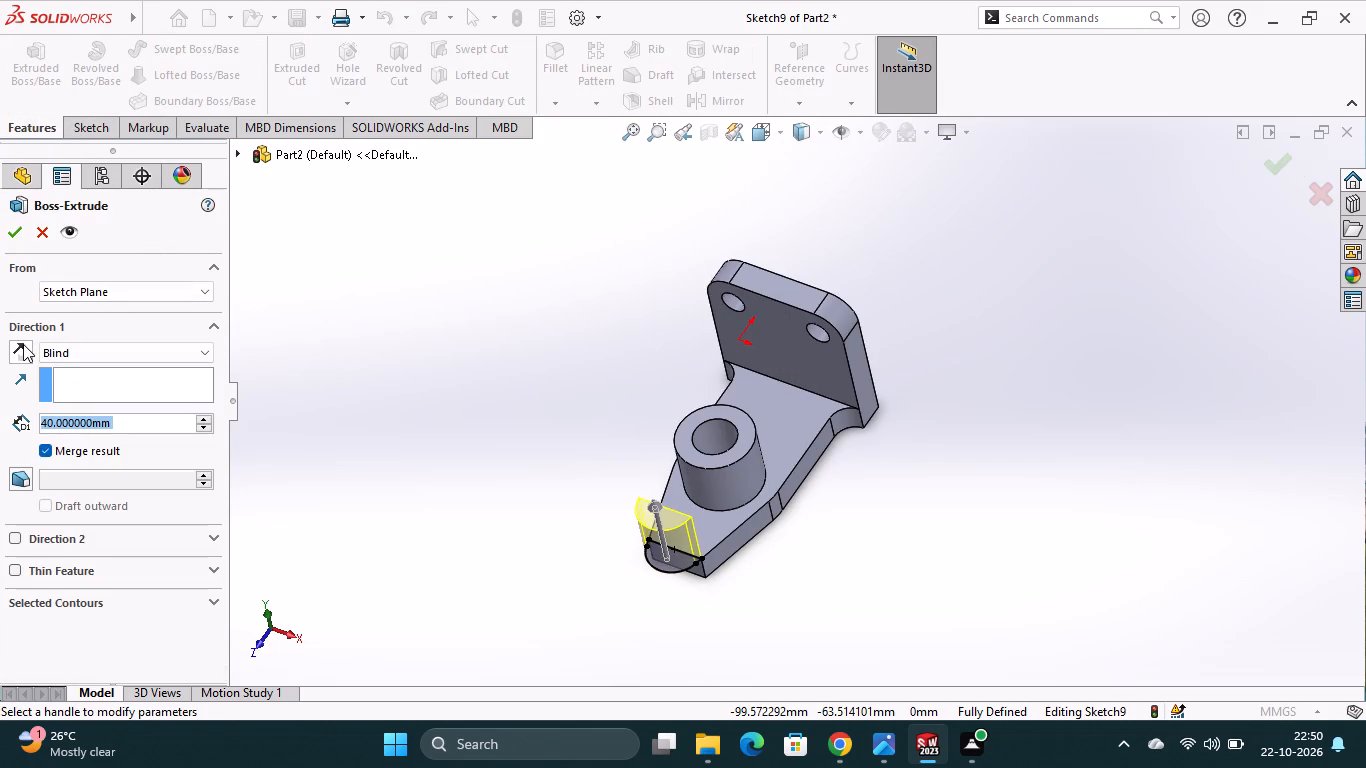
left_click(22, 344)
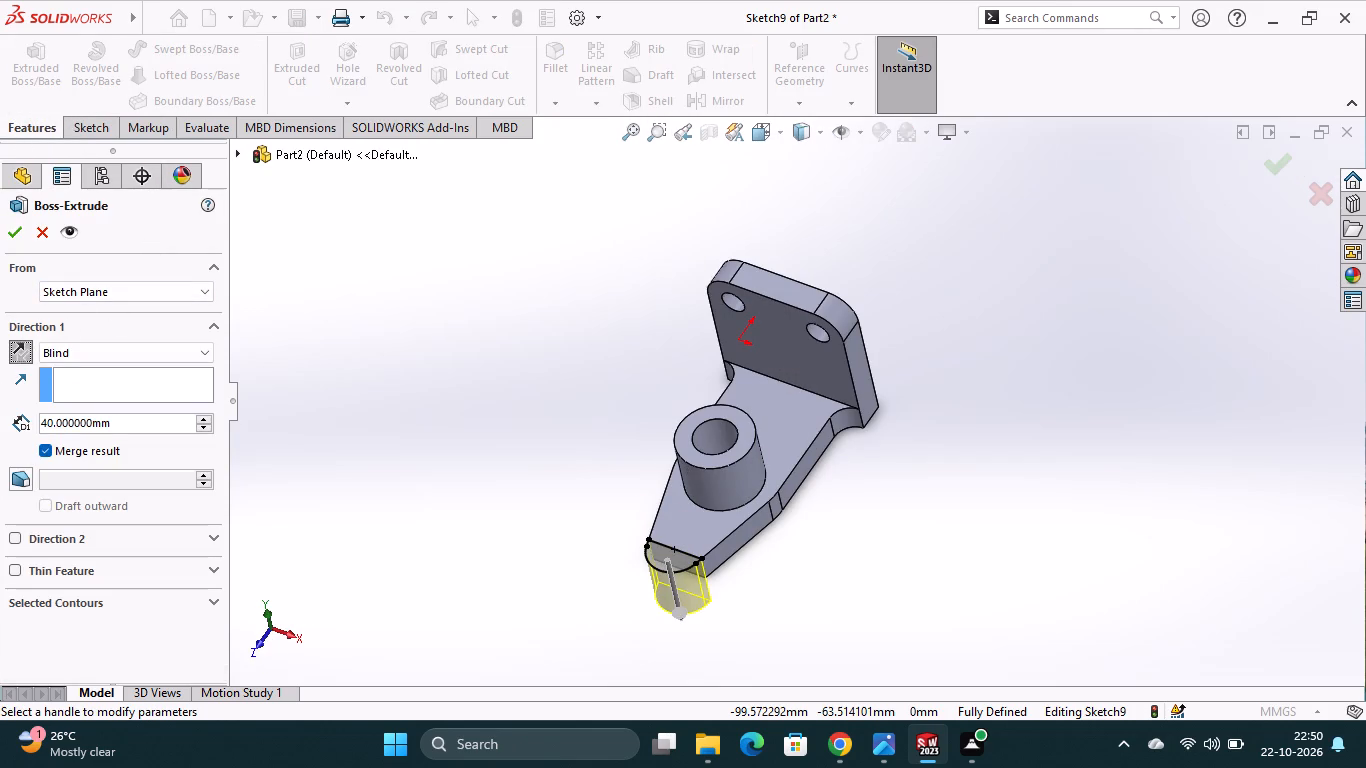
left_click_drag(119, 424, 39, 423)
type("18")
key("Return")
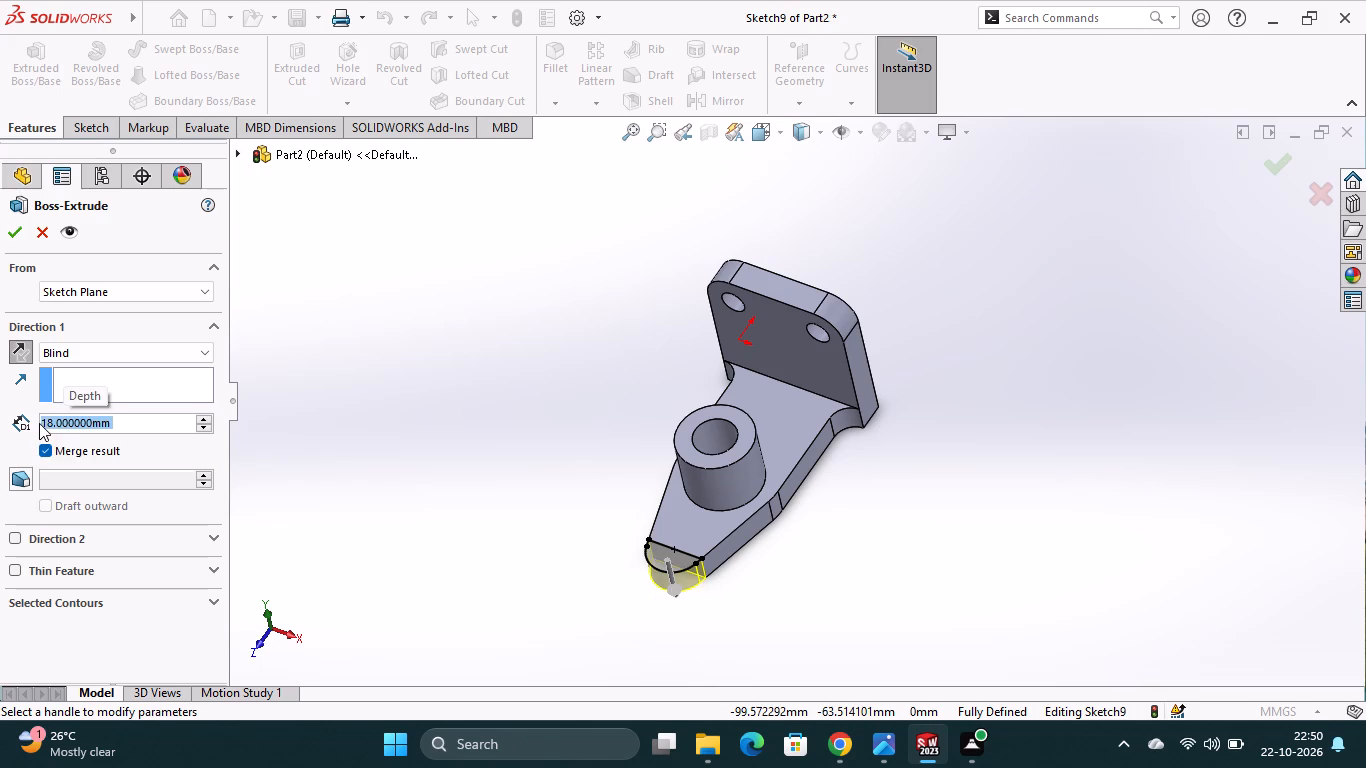
left_click(15, 228)
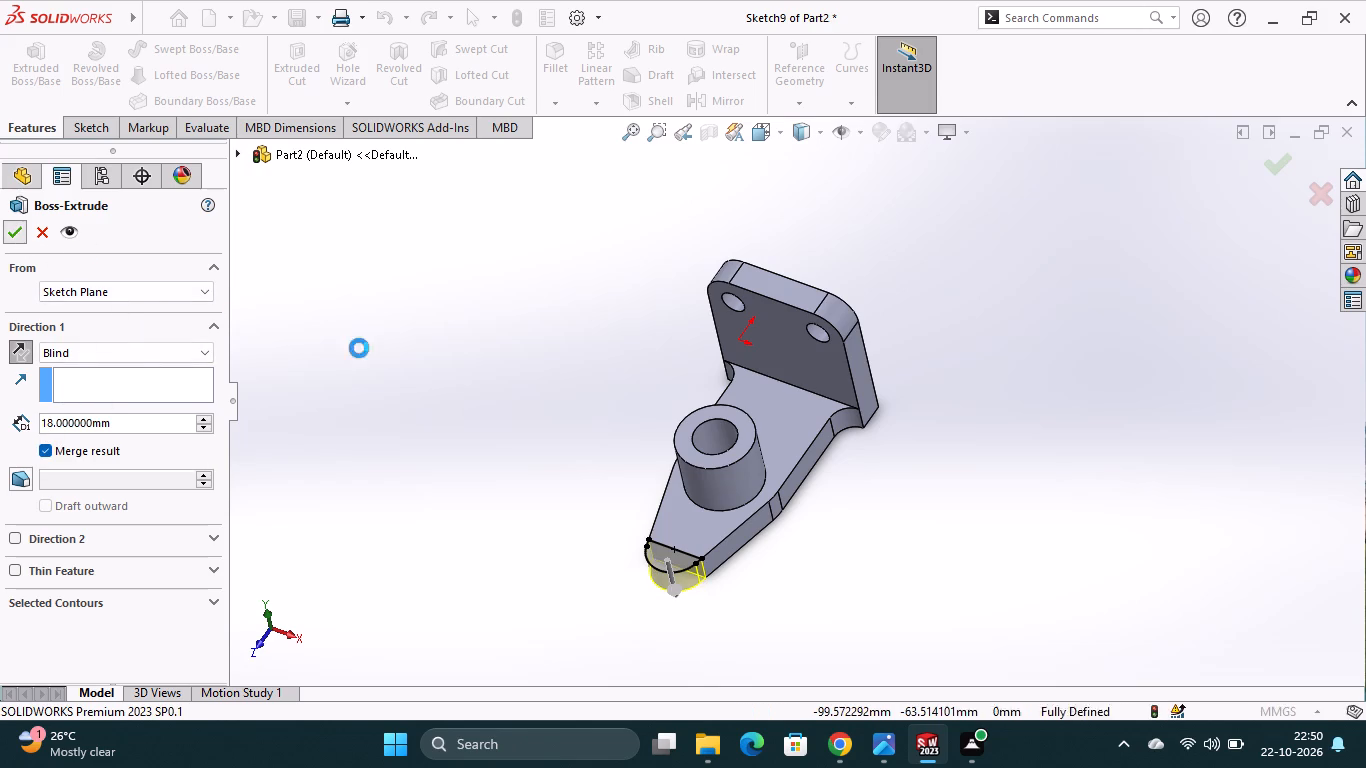
left_click(414, 350)
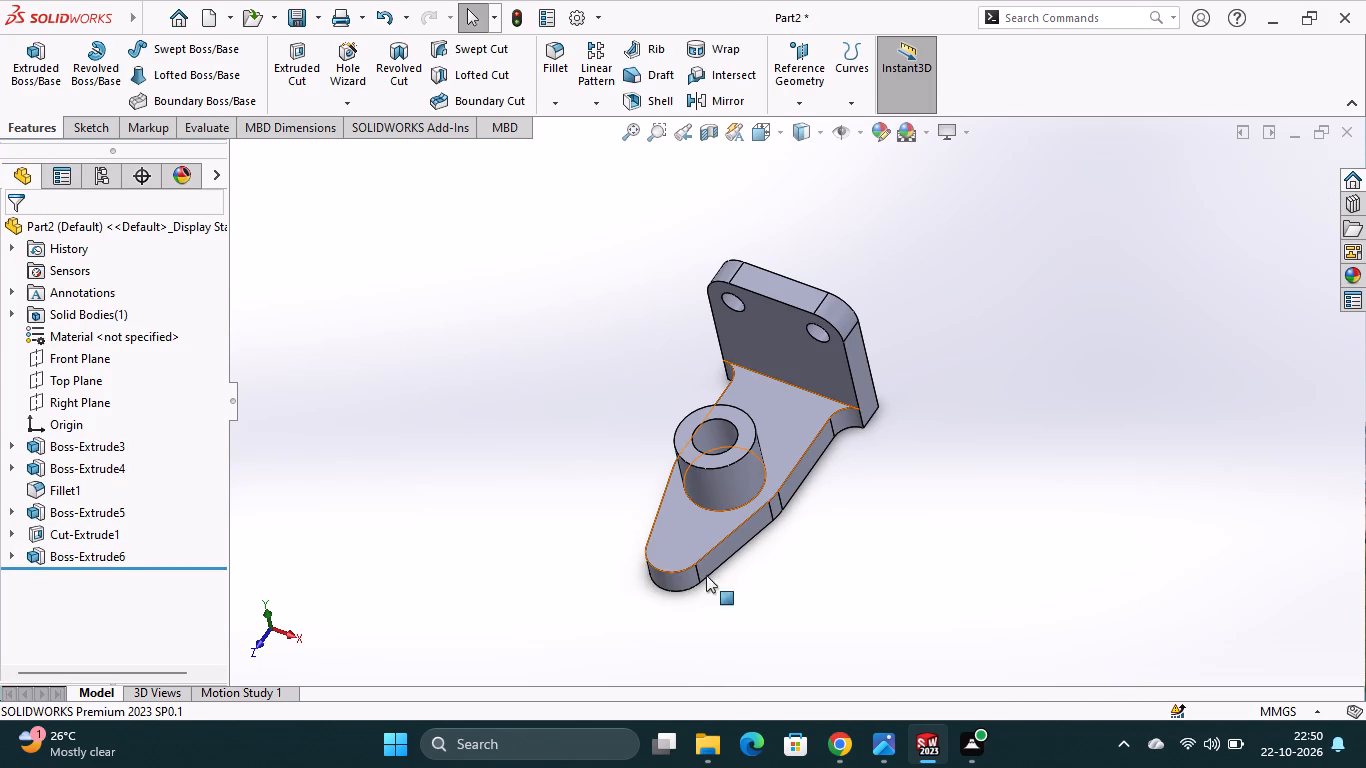
Sketch a circle about 18.6 mm in diameter on the base's top face, centred on the rounded end's arc centre.
scroll(746, 609, "up", 1)
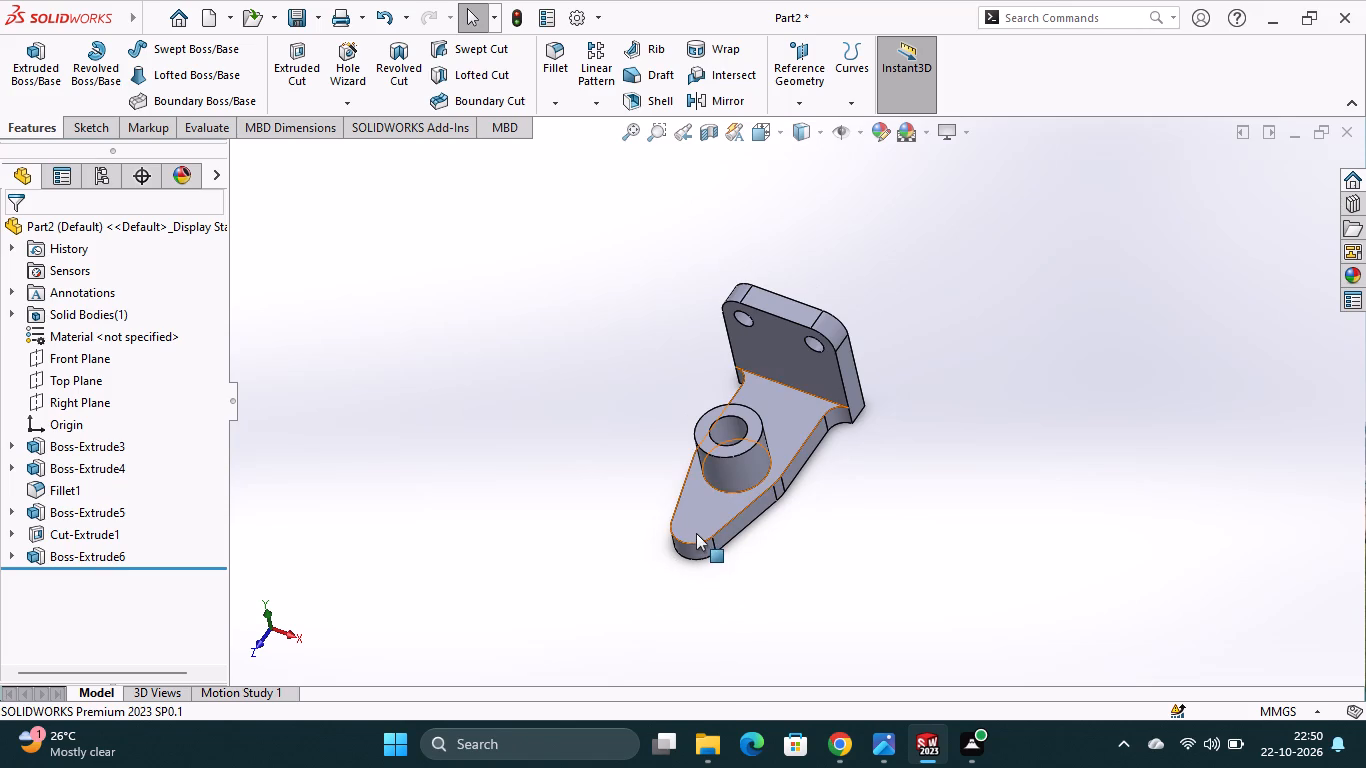
left_click(696, 532)
left_click(787, 467)
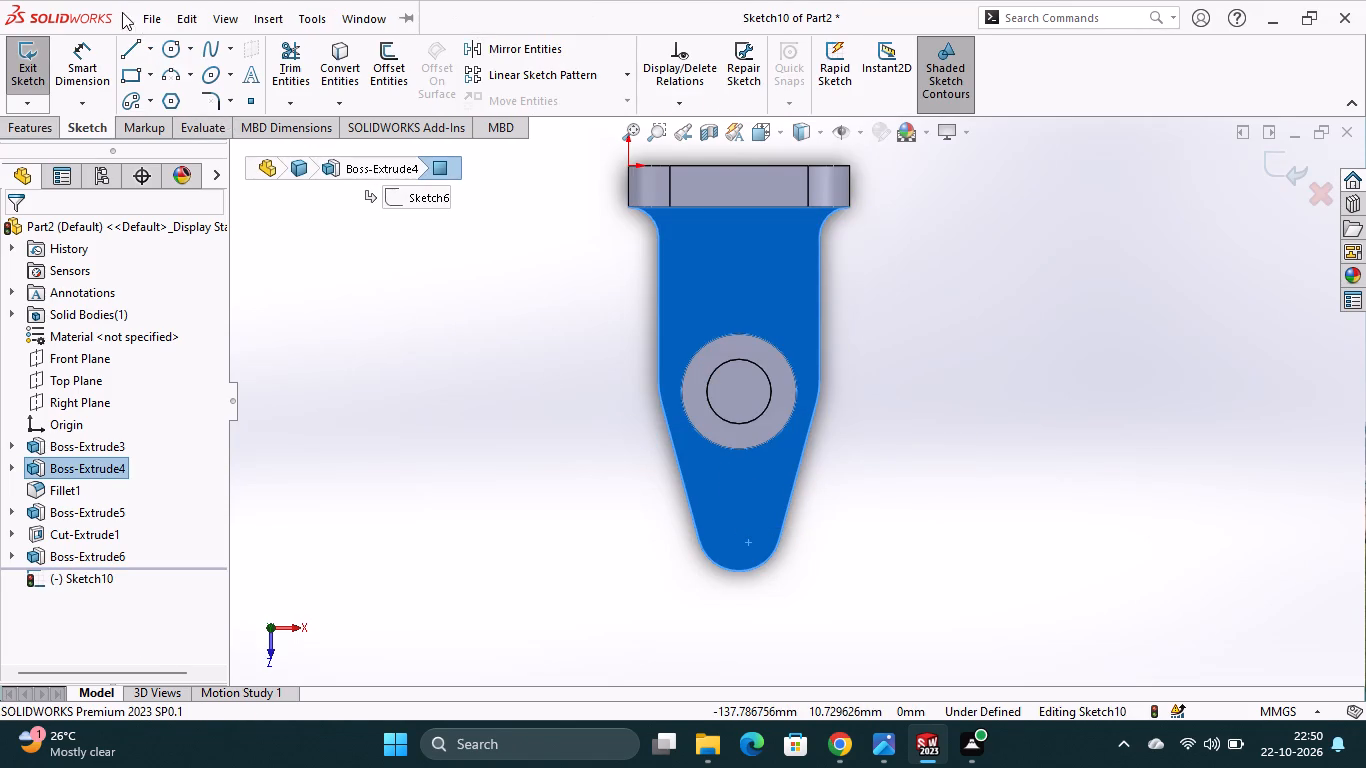
left_click(474, 271)
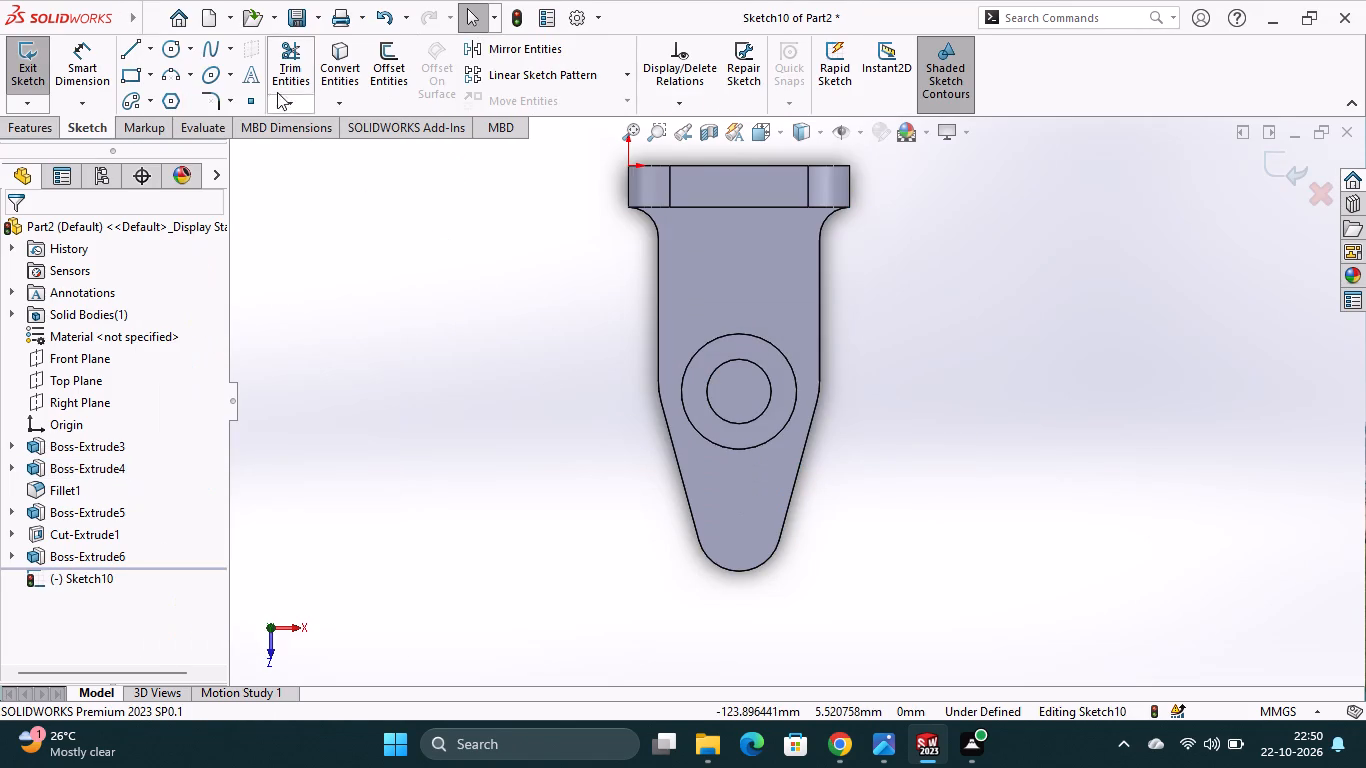
left_click(168, 48)
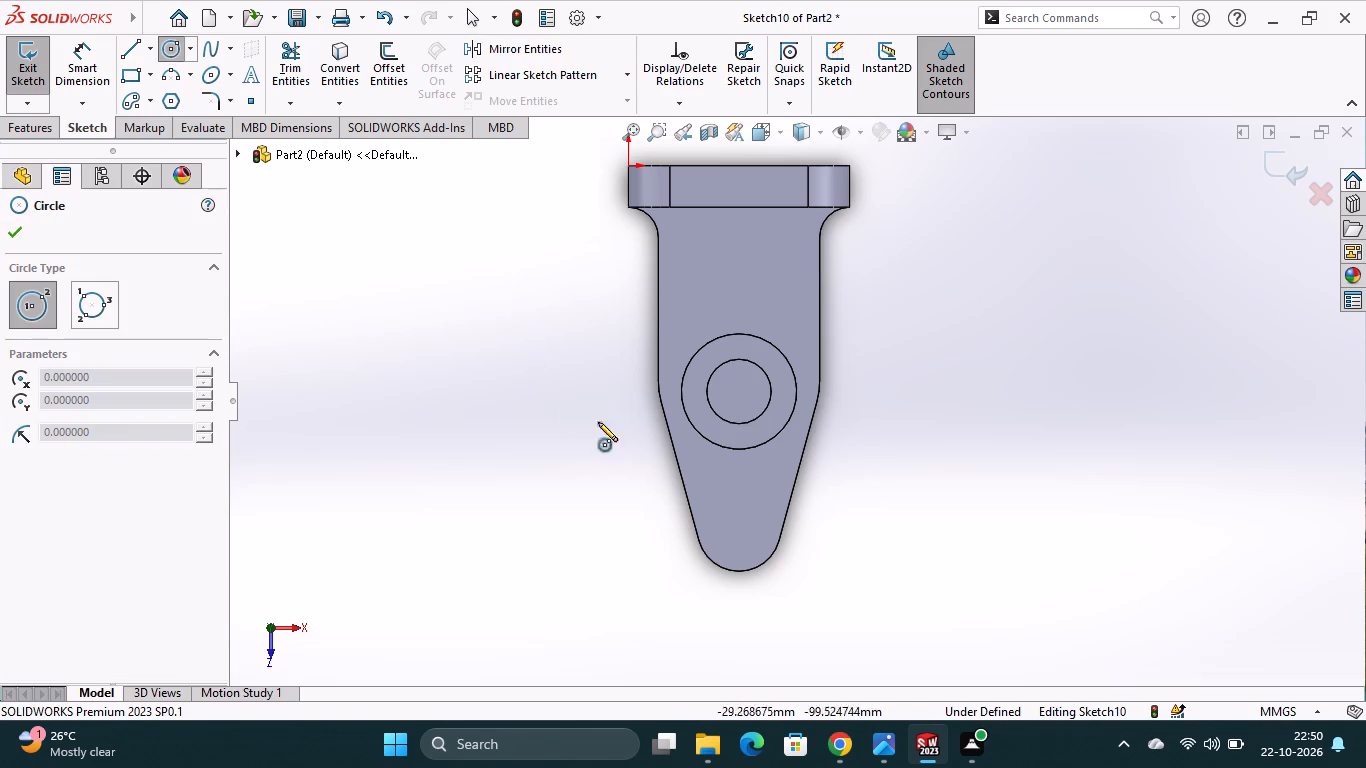
left_click(739, 530)
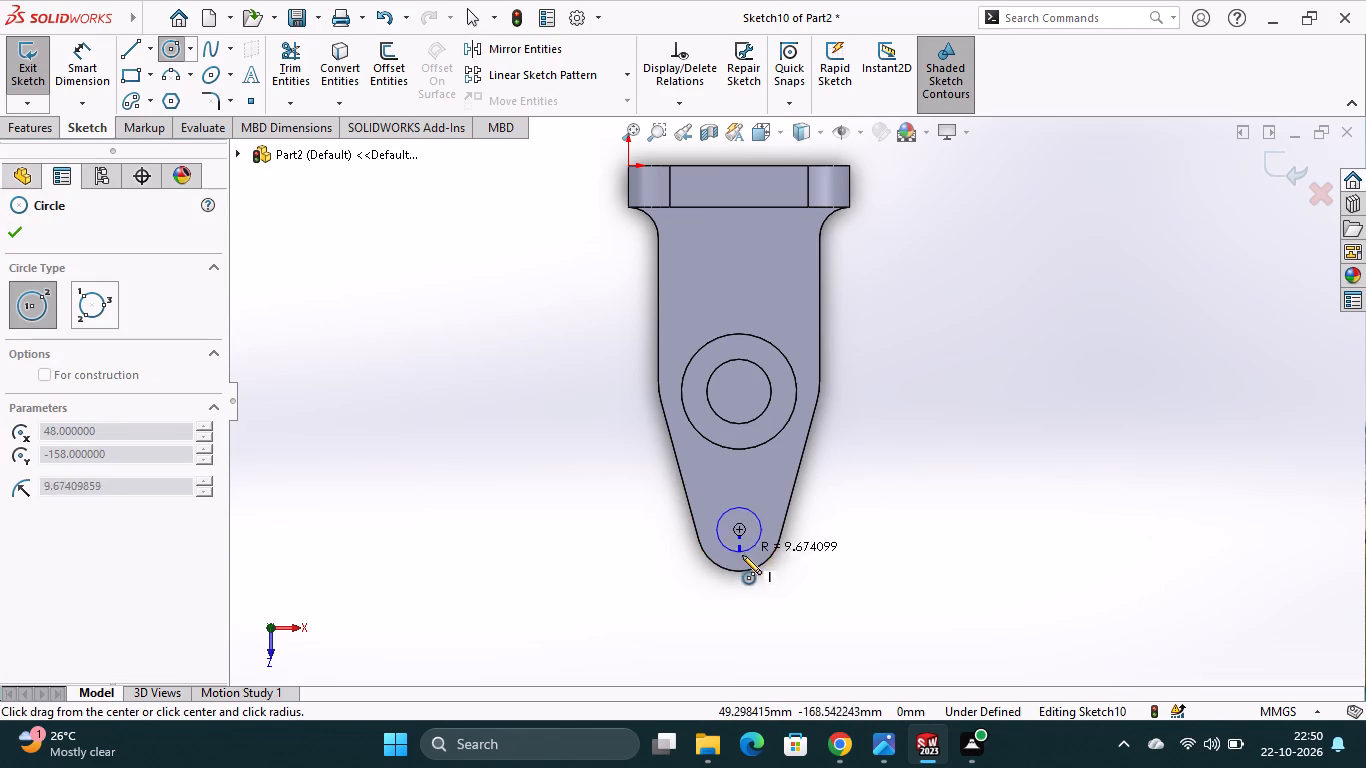
left_click(746, 550)
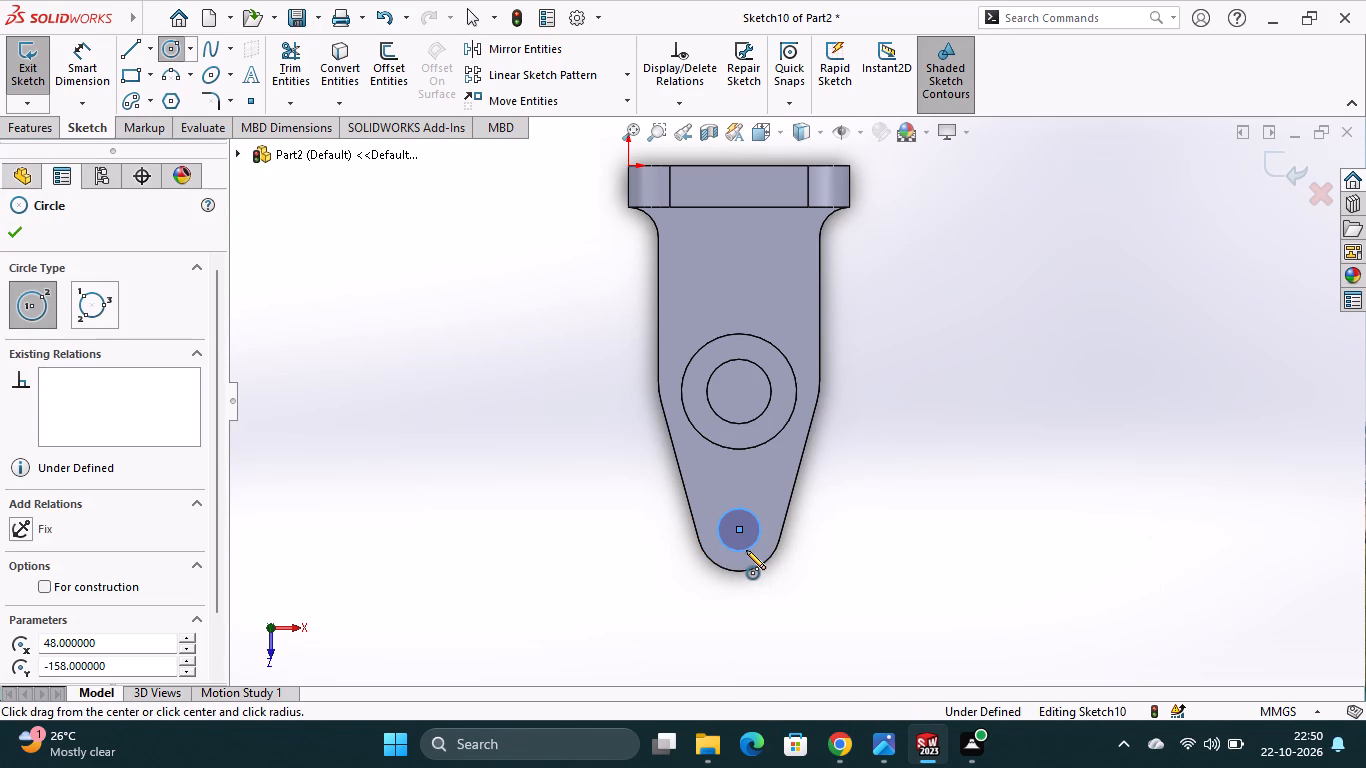
key("Escape")
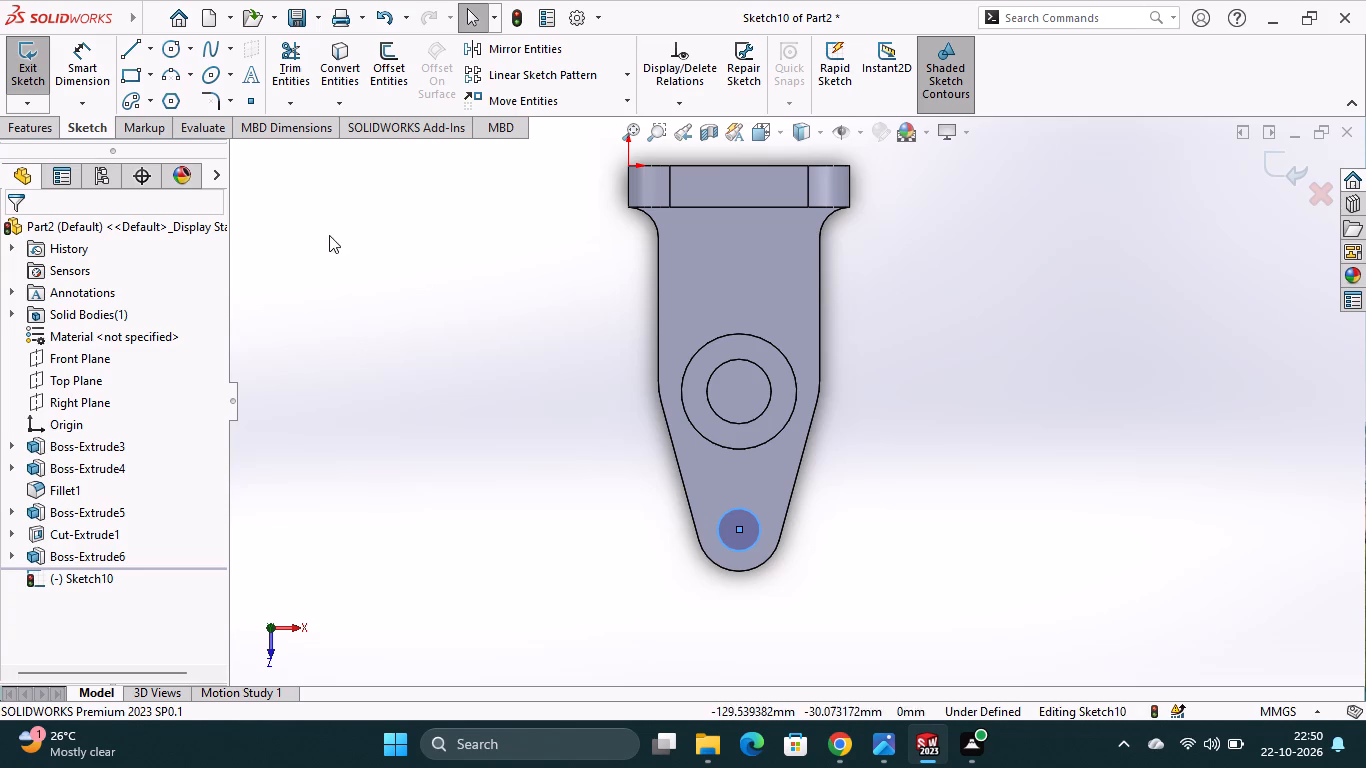
Dimension the circle at the rounded end to a 16 mm diameter.
left_click(95, 61)
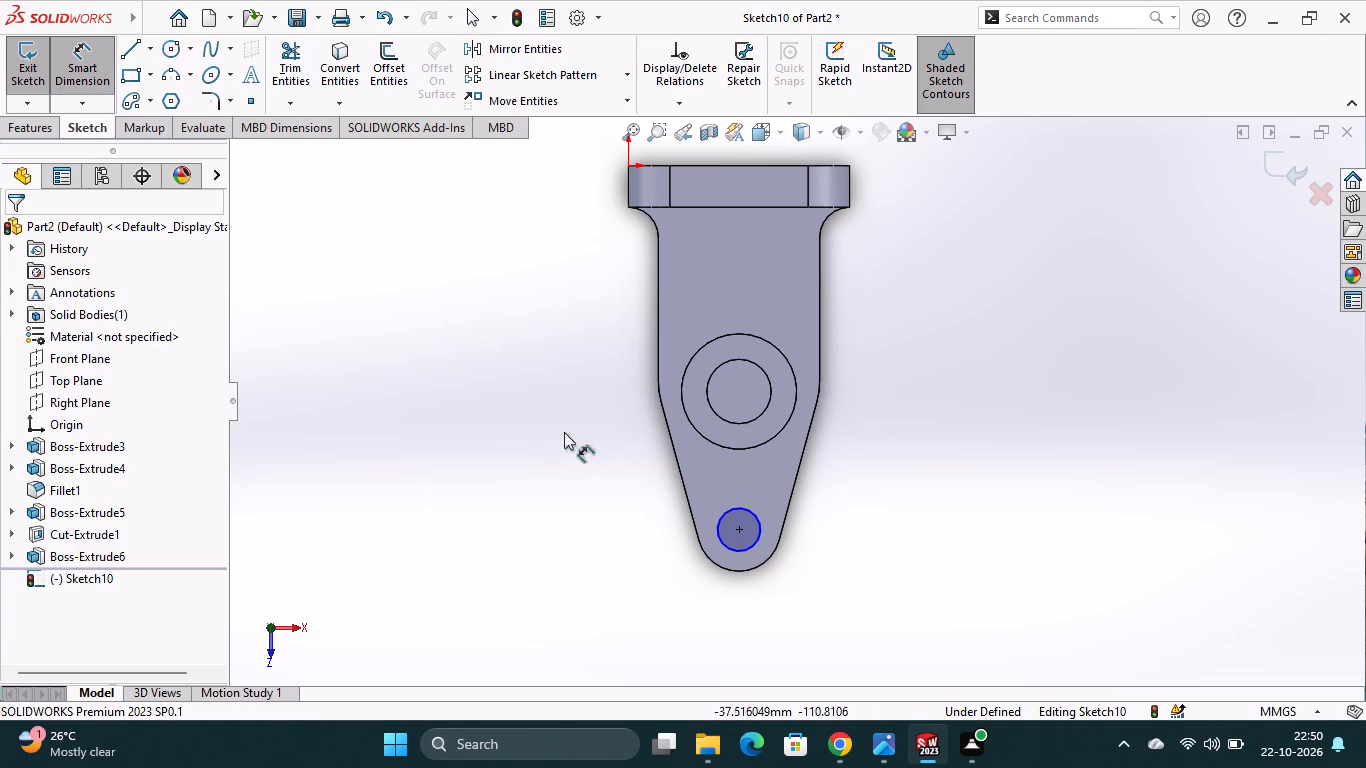
left_click(725, 510)
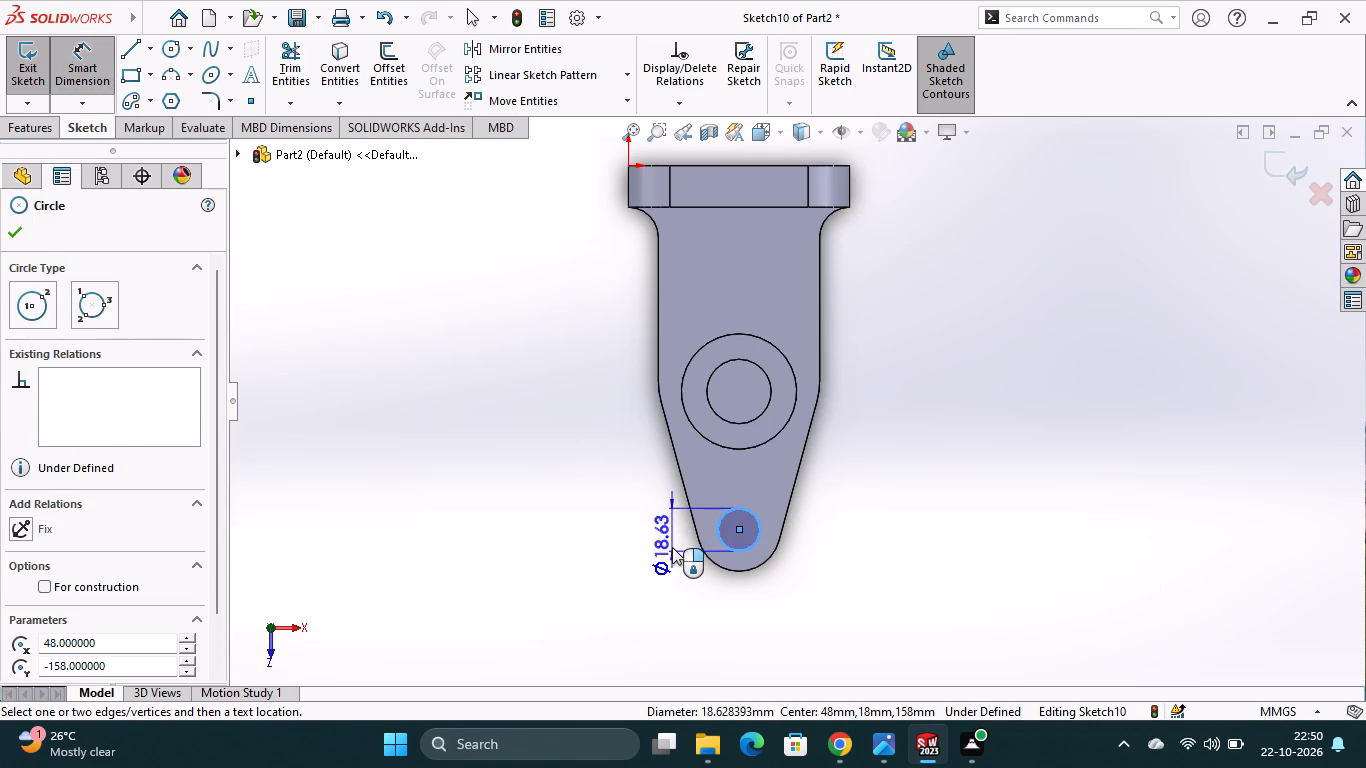
left_click(672, 547)
type("16")
key("Return")
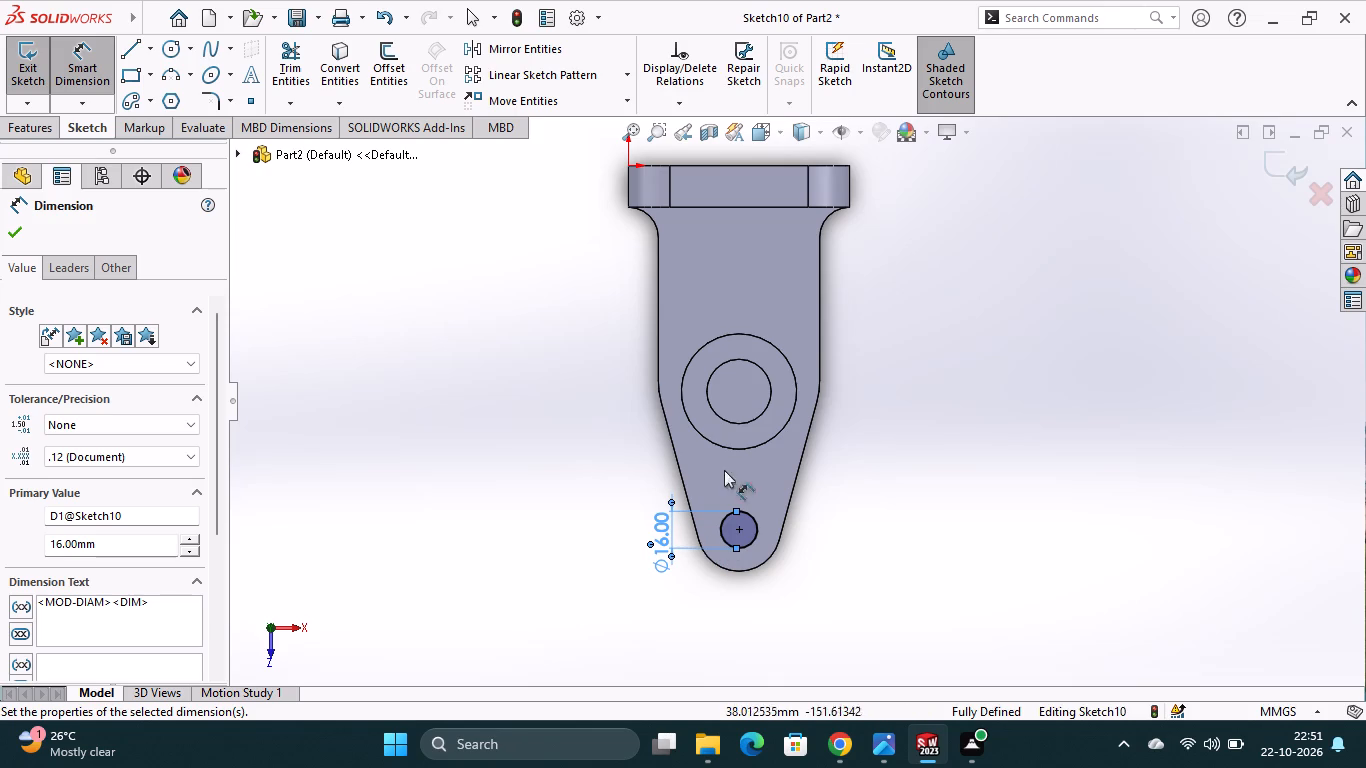
Cut-extrude the 16 mm circle 18 mm blind through the rounded end of the base.
left_click(26, 126)
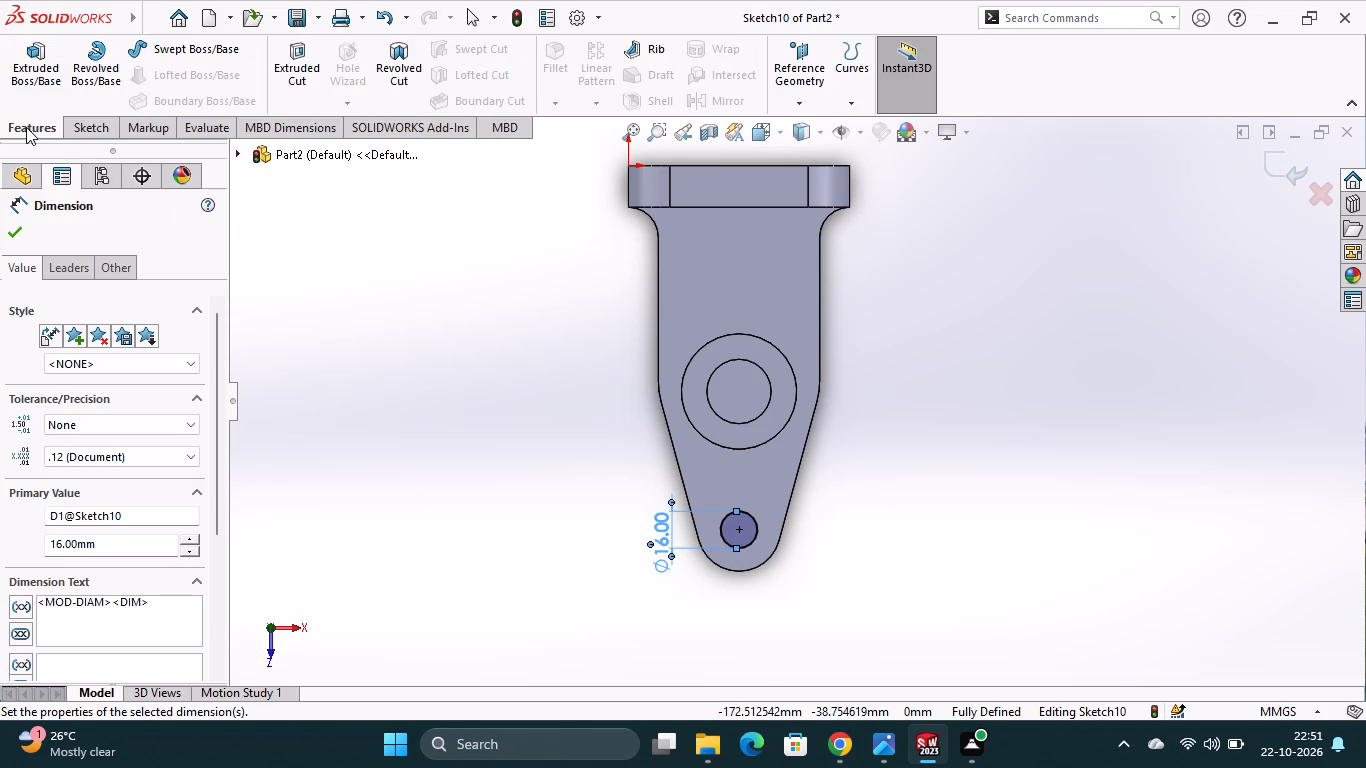
left_click(284, 73)
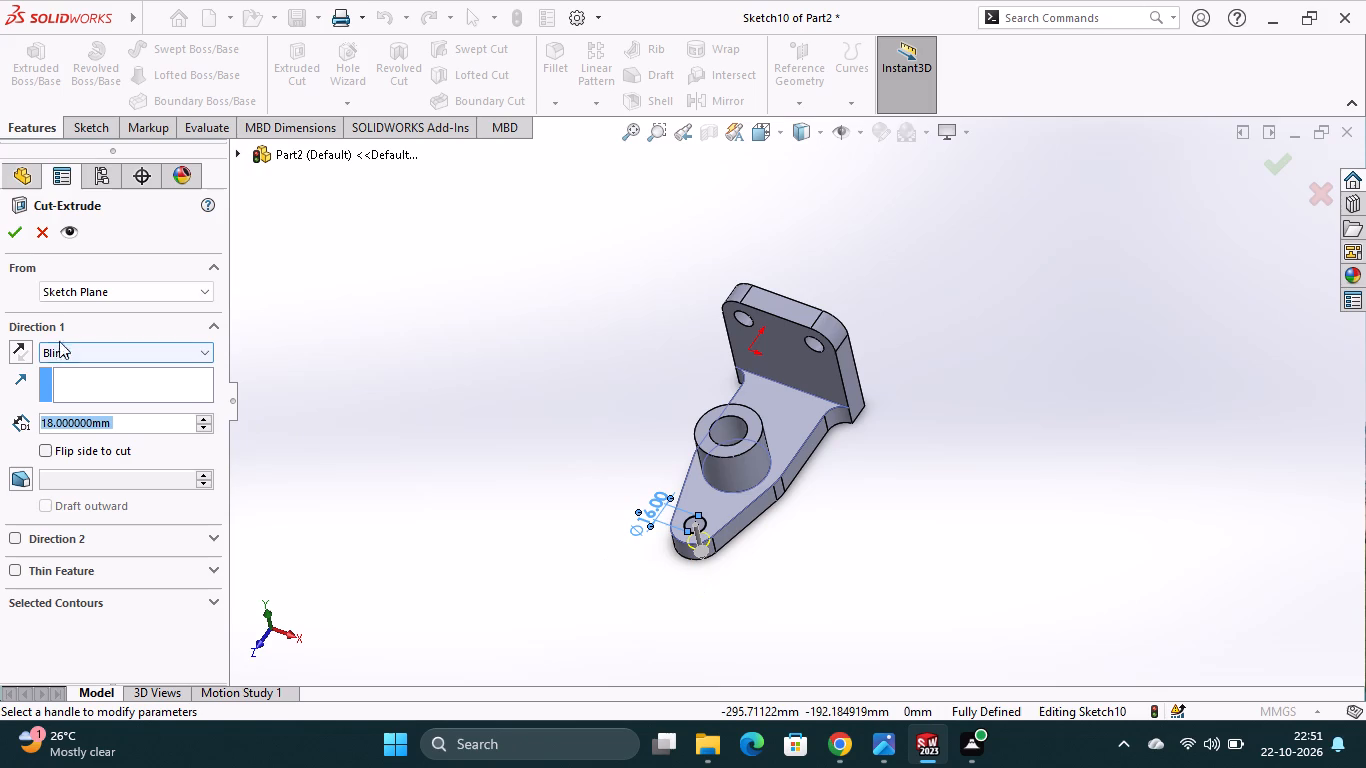
left_click(21, 236)
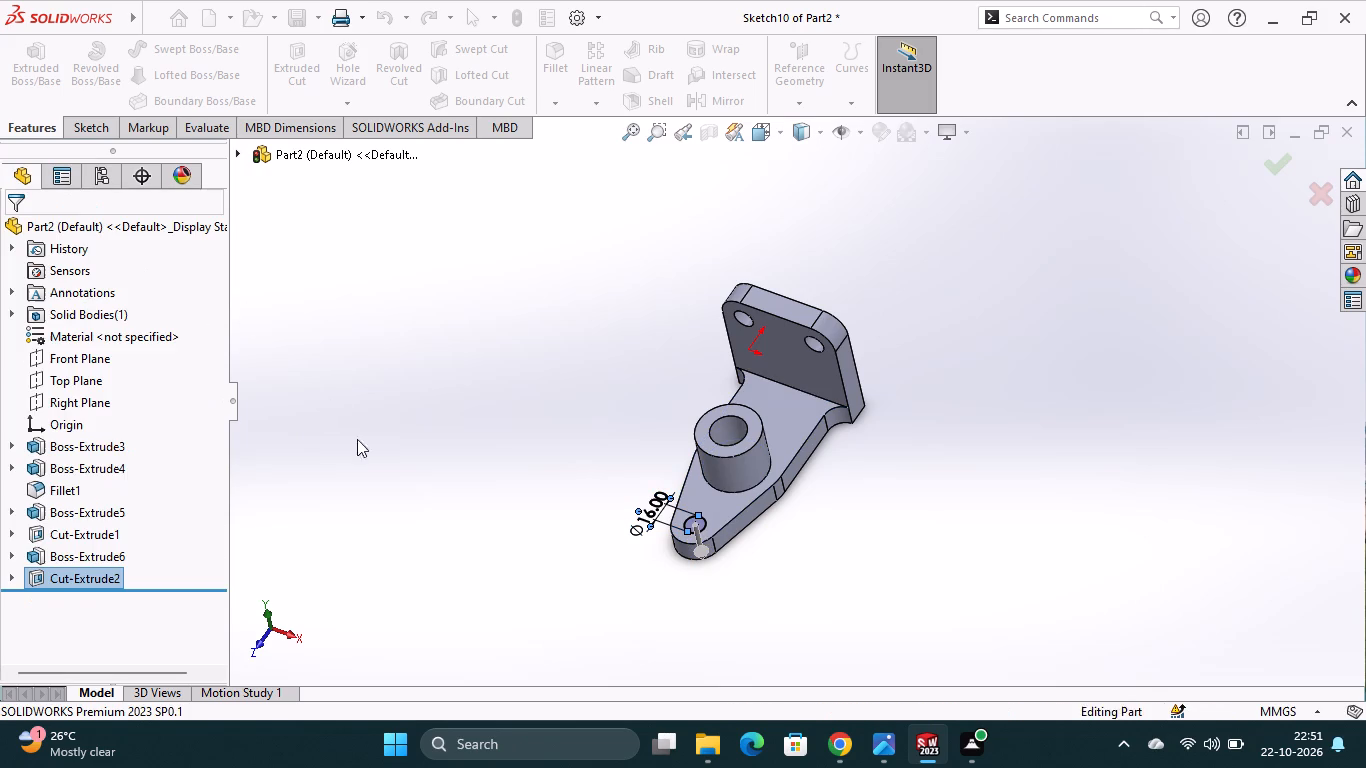
left_click(420, 467)
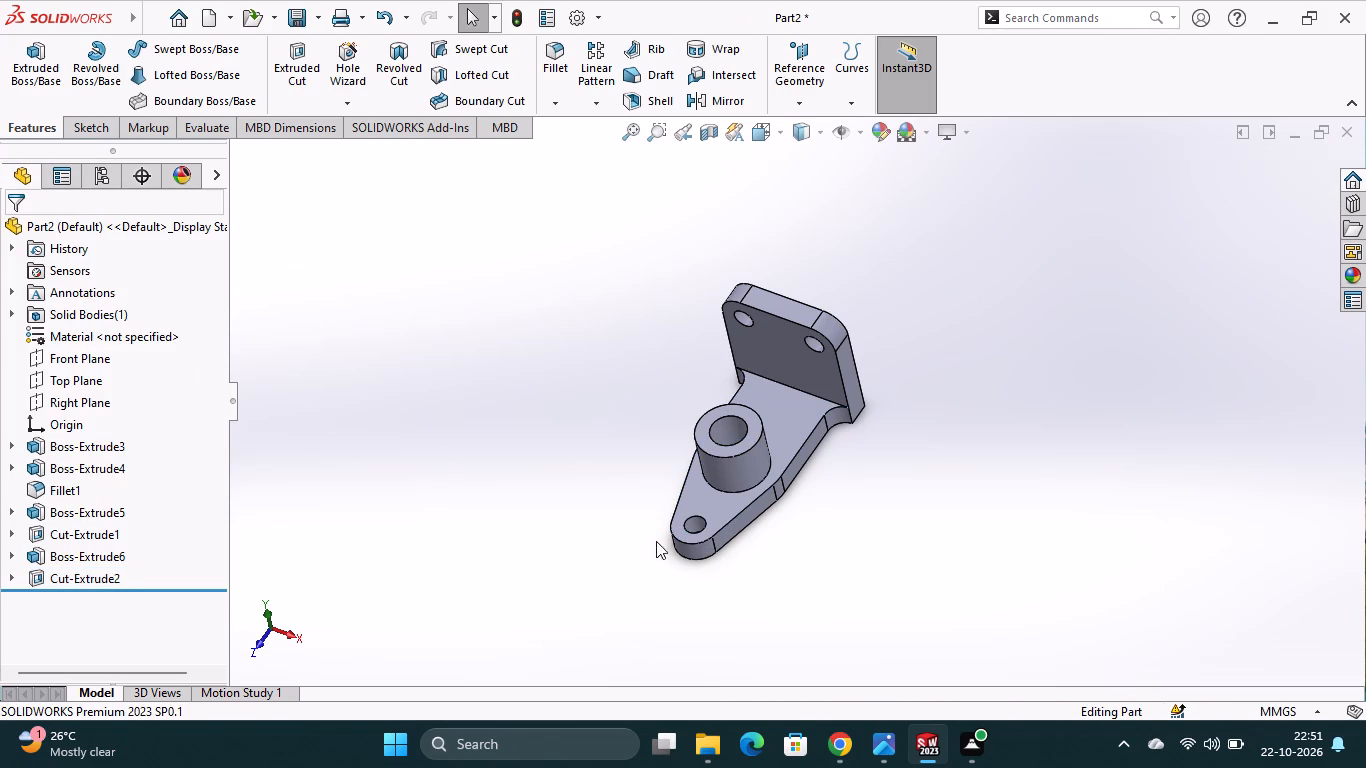
Create a mid plane between the Right Plane and the base's straight side face between the fillet and the taper.
scroll(716, 554, "up", 1)
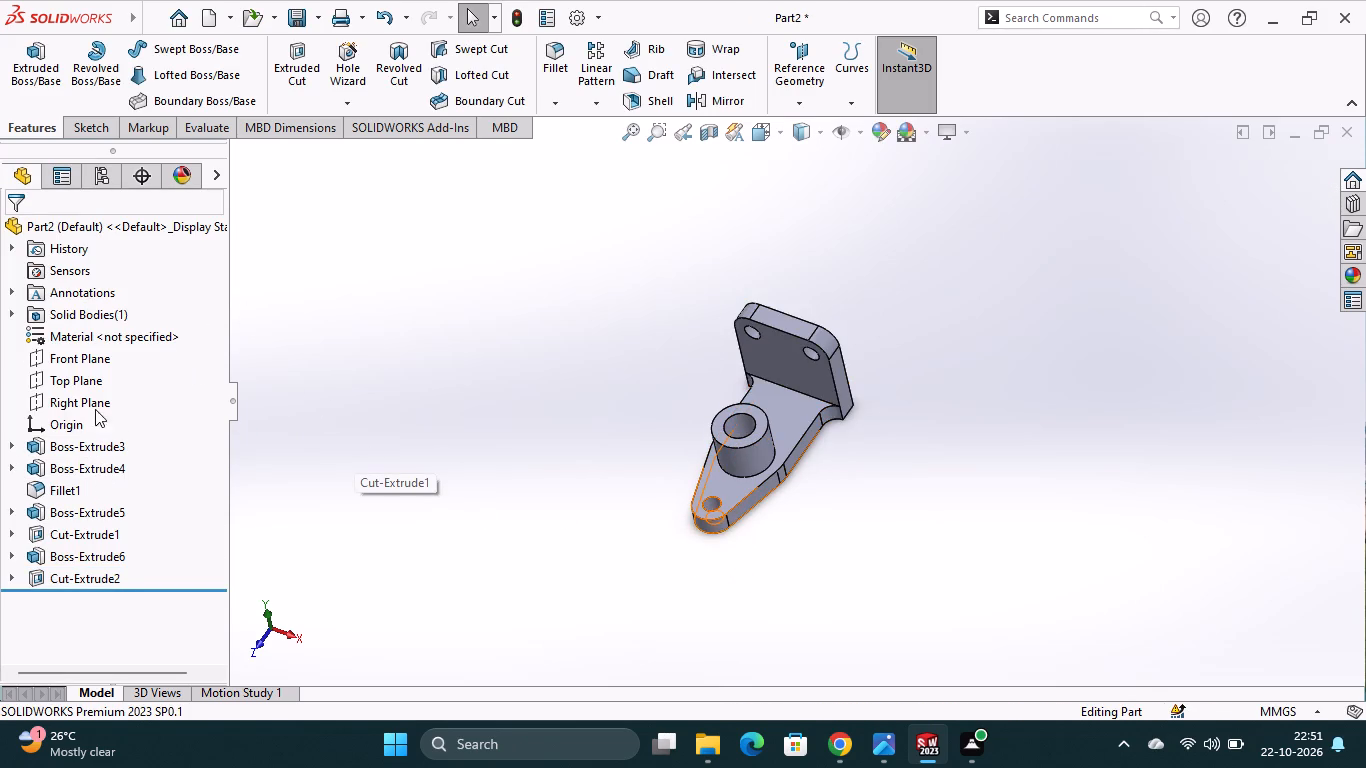
left_click(91, 401)
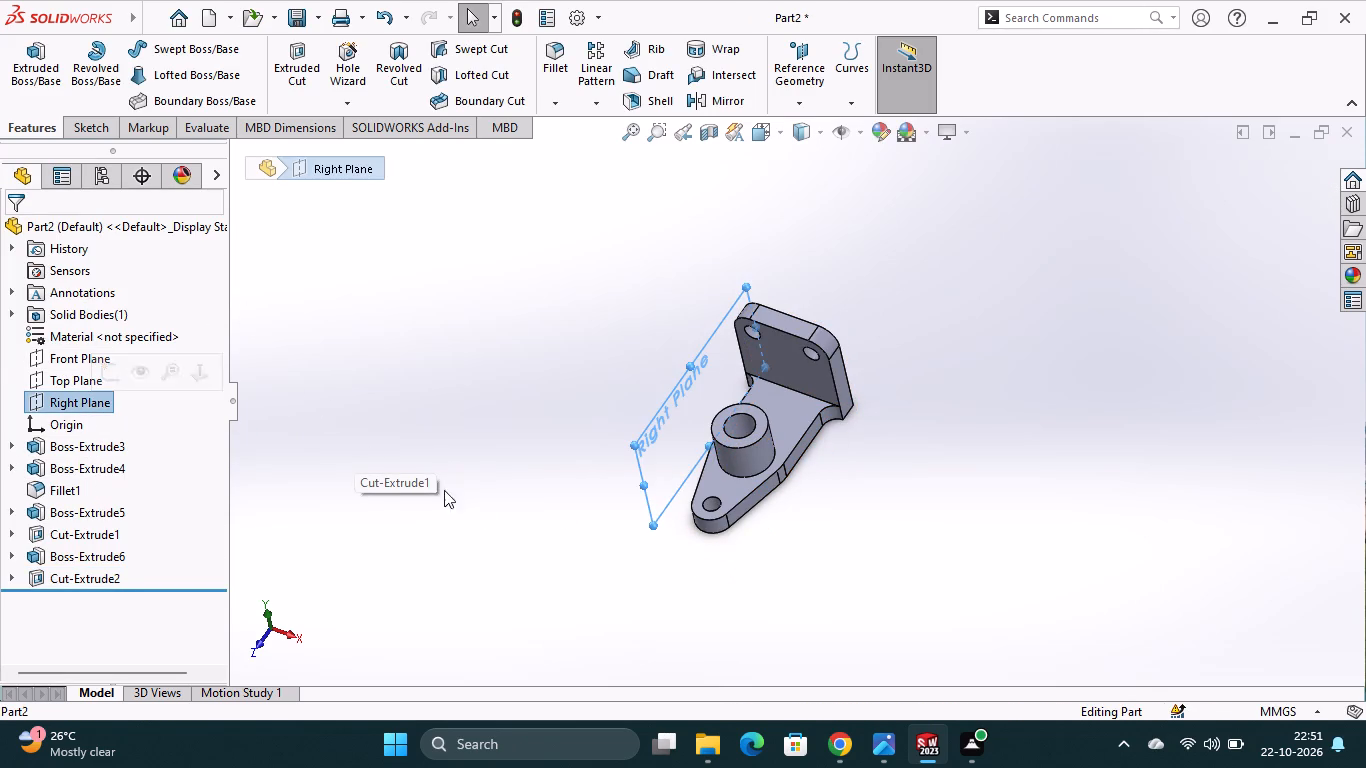
left_click(799, 102)
left_click(842, 130)
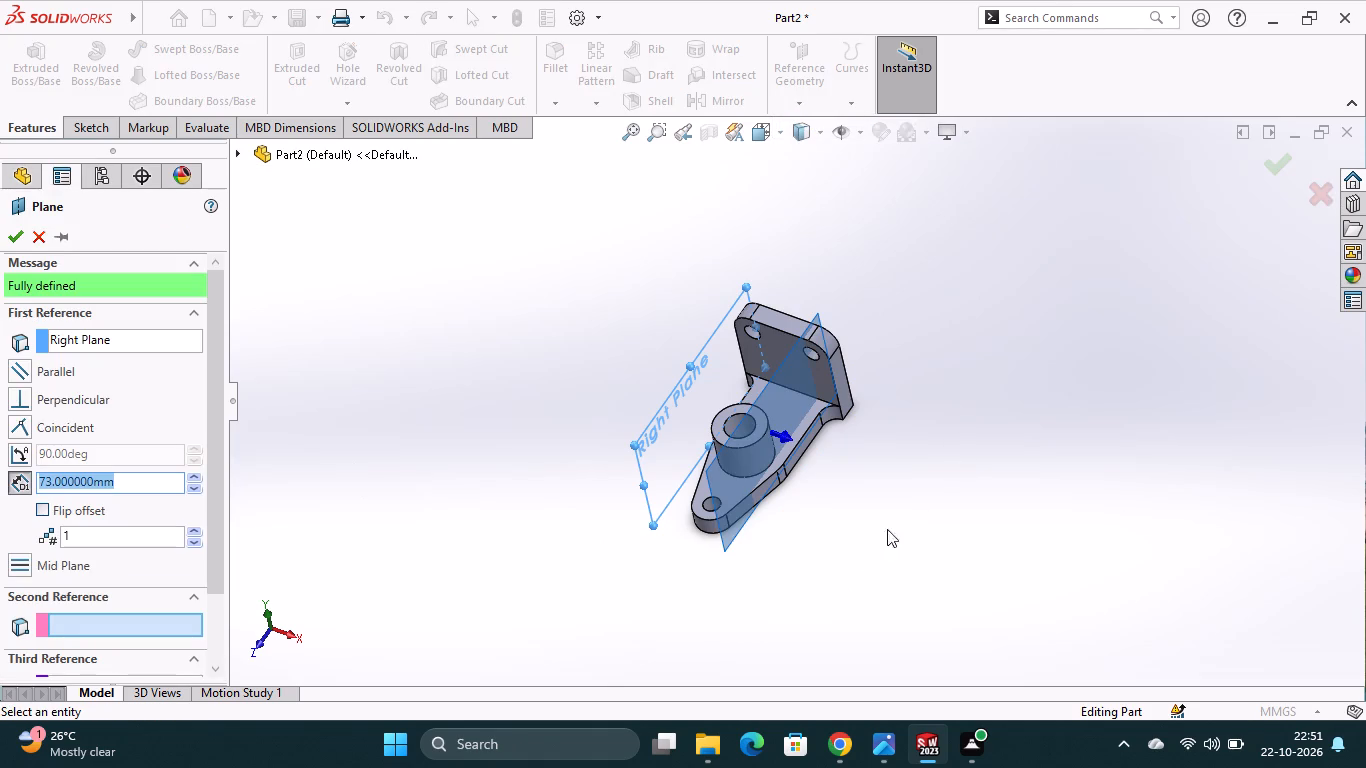
middle_click_drag(867, 554, 890, 556)
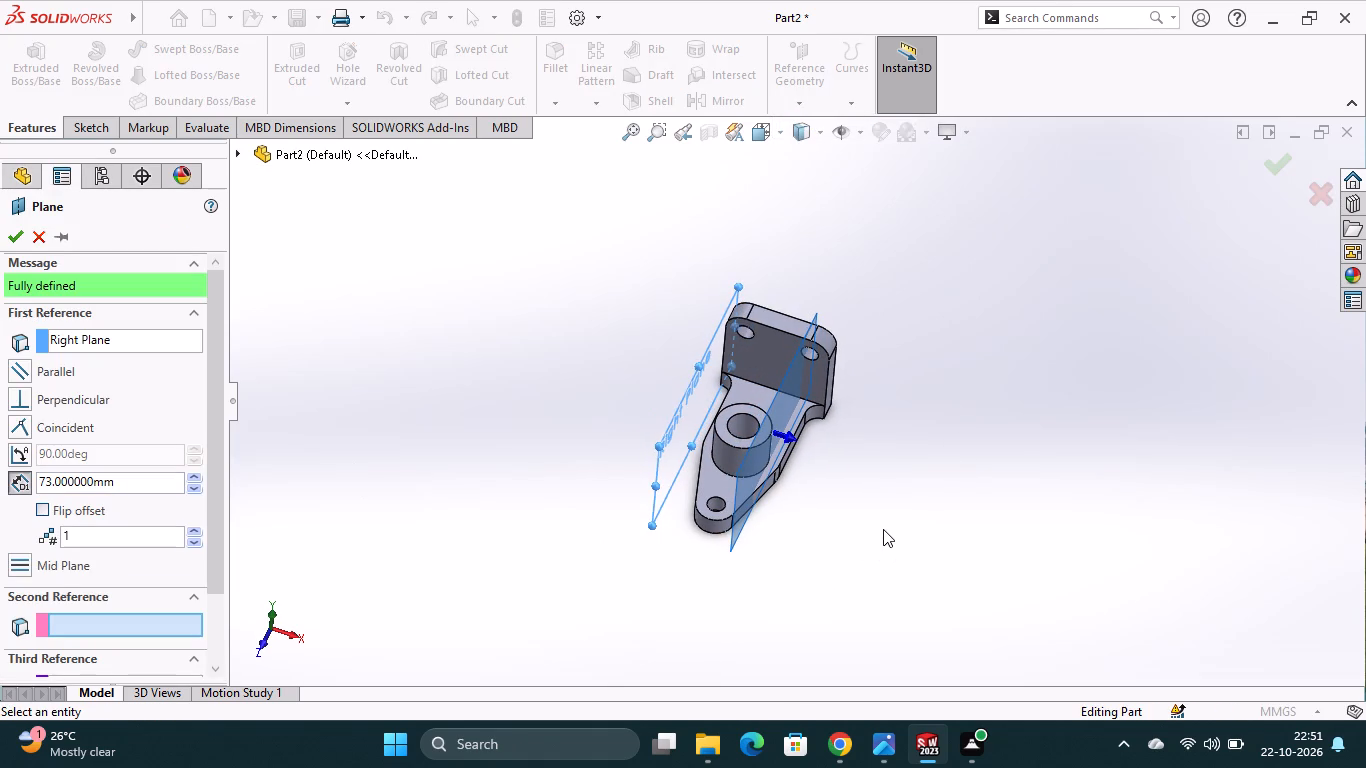
middle_click_drag(830, 498, 798, 458)
scroll(790, 456, "down", 5)
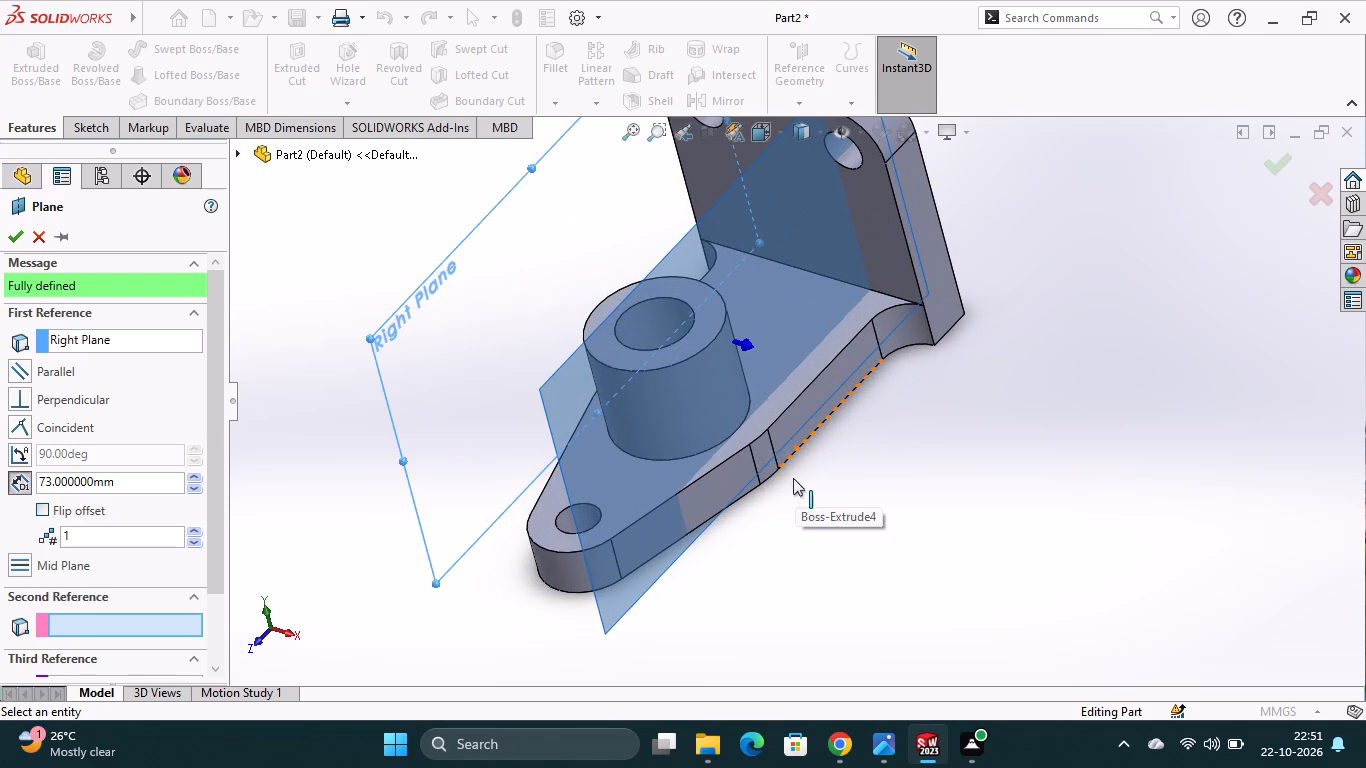
left_click(825, 391)
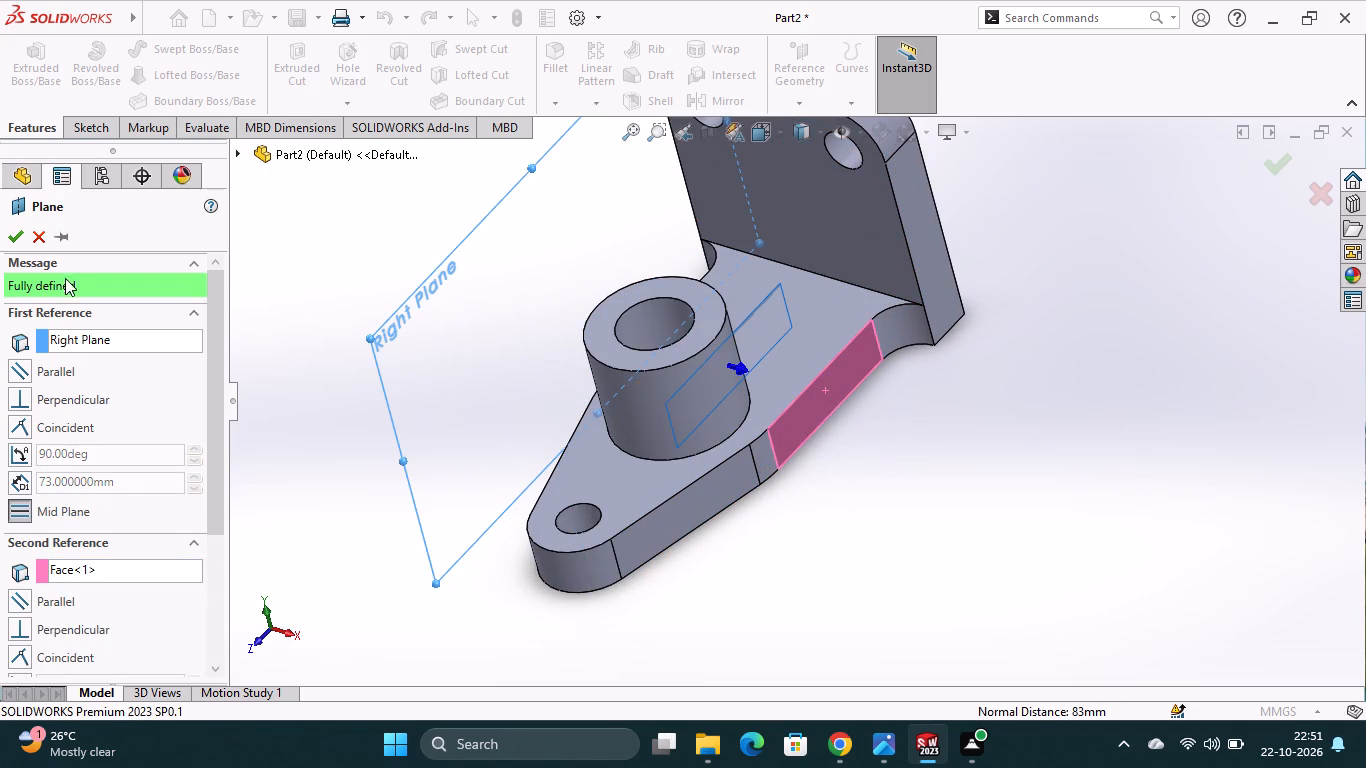
left_click(12, 240)
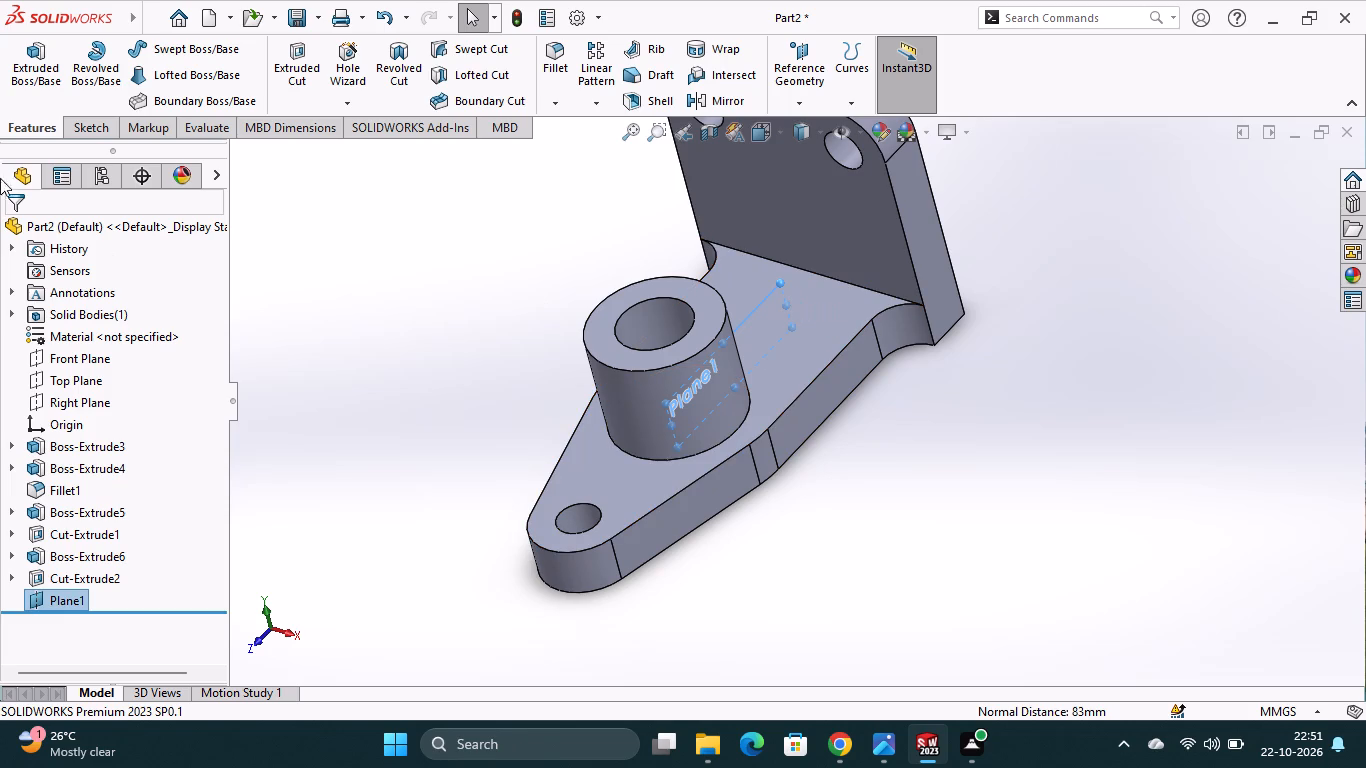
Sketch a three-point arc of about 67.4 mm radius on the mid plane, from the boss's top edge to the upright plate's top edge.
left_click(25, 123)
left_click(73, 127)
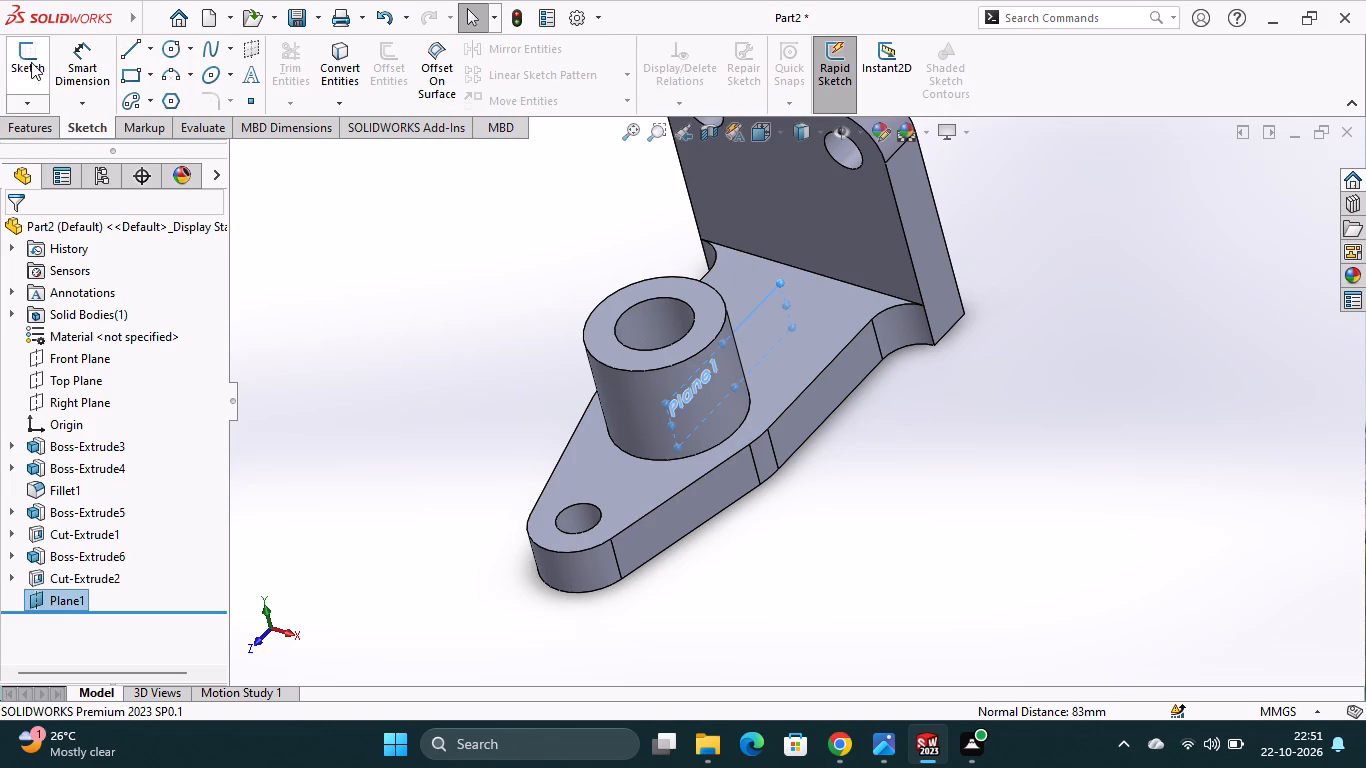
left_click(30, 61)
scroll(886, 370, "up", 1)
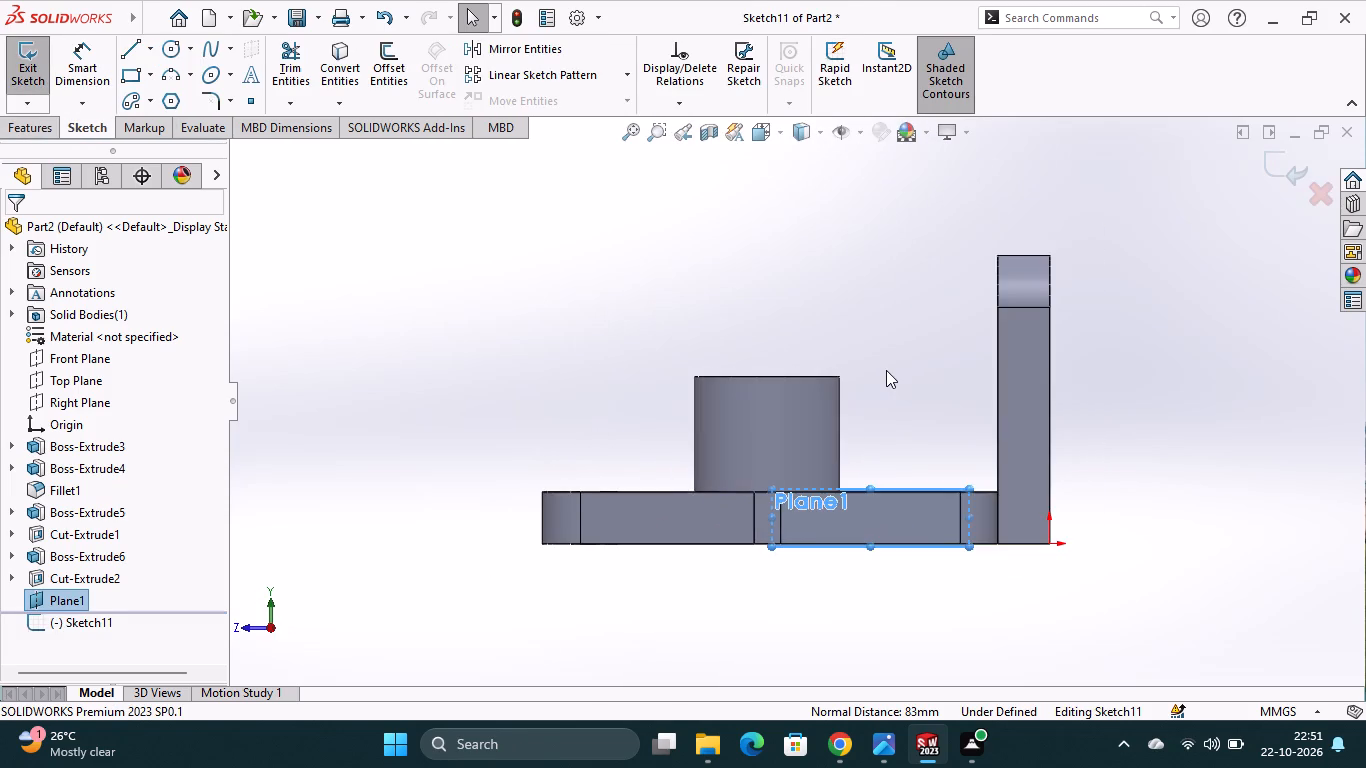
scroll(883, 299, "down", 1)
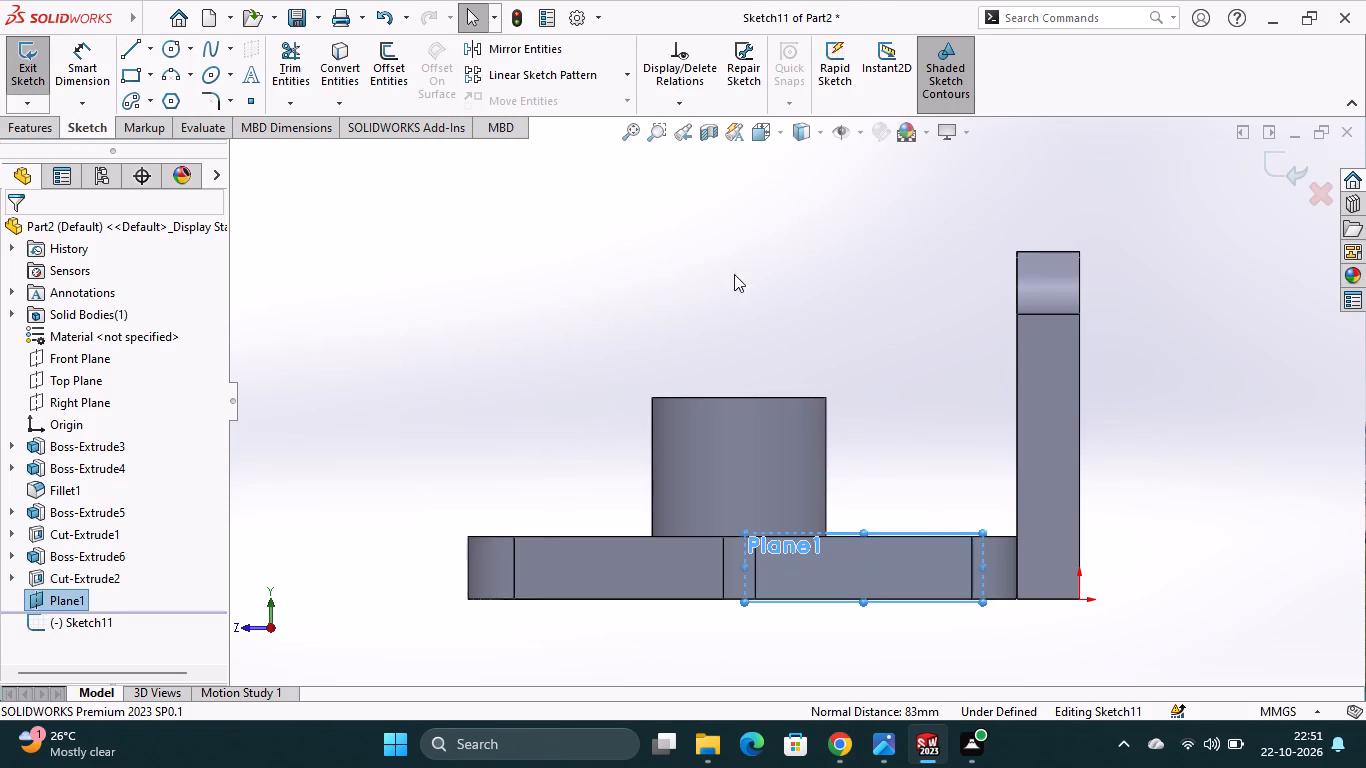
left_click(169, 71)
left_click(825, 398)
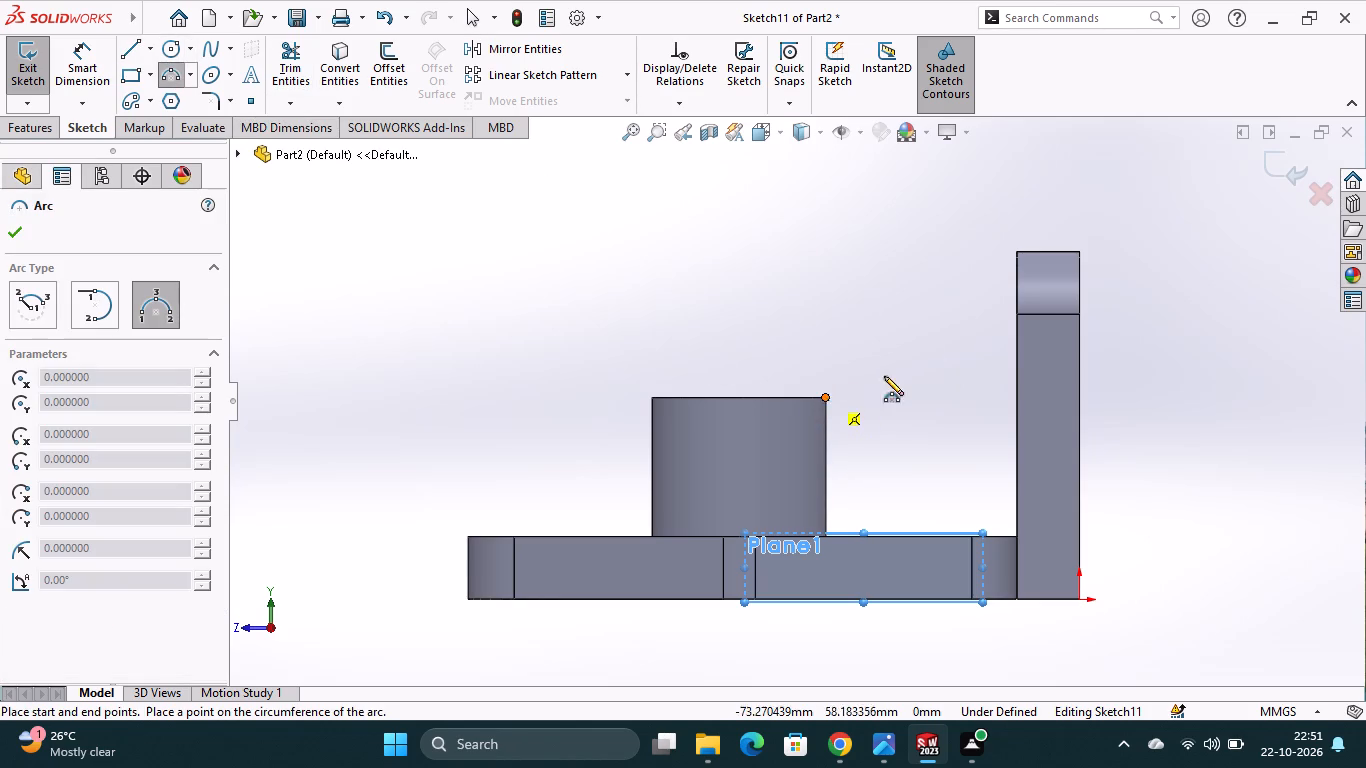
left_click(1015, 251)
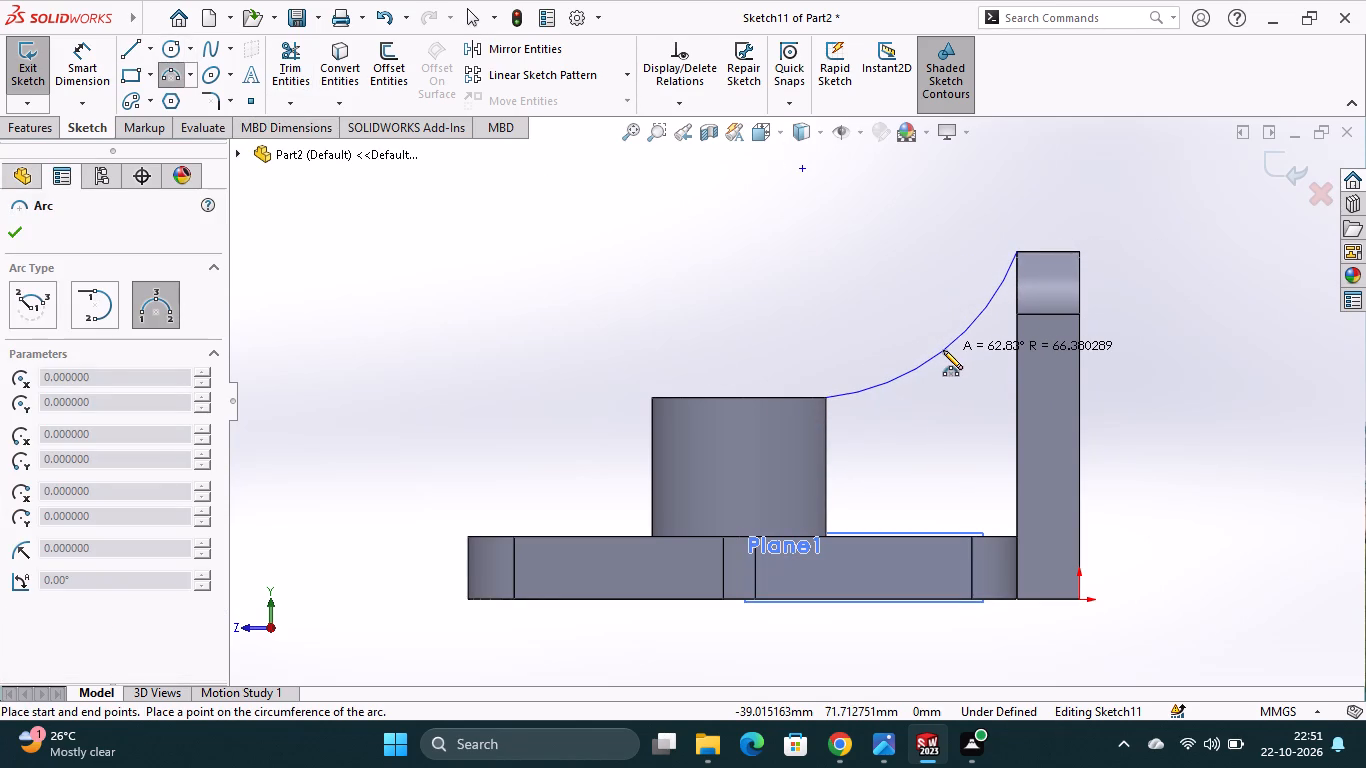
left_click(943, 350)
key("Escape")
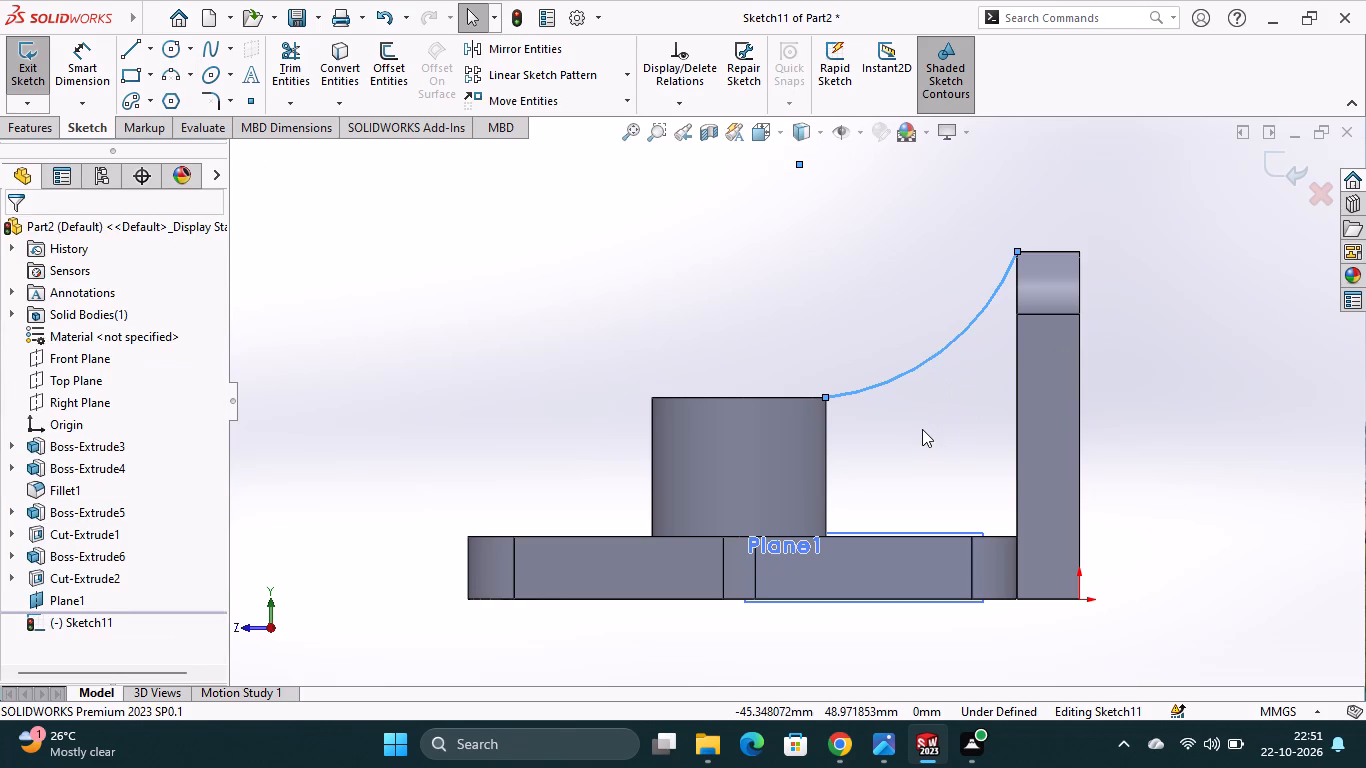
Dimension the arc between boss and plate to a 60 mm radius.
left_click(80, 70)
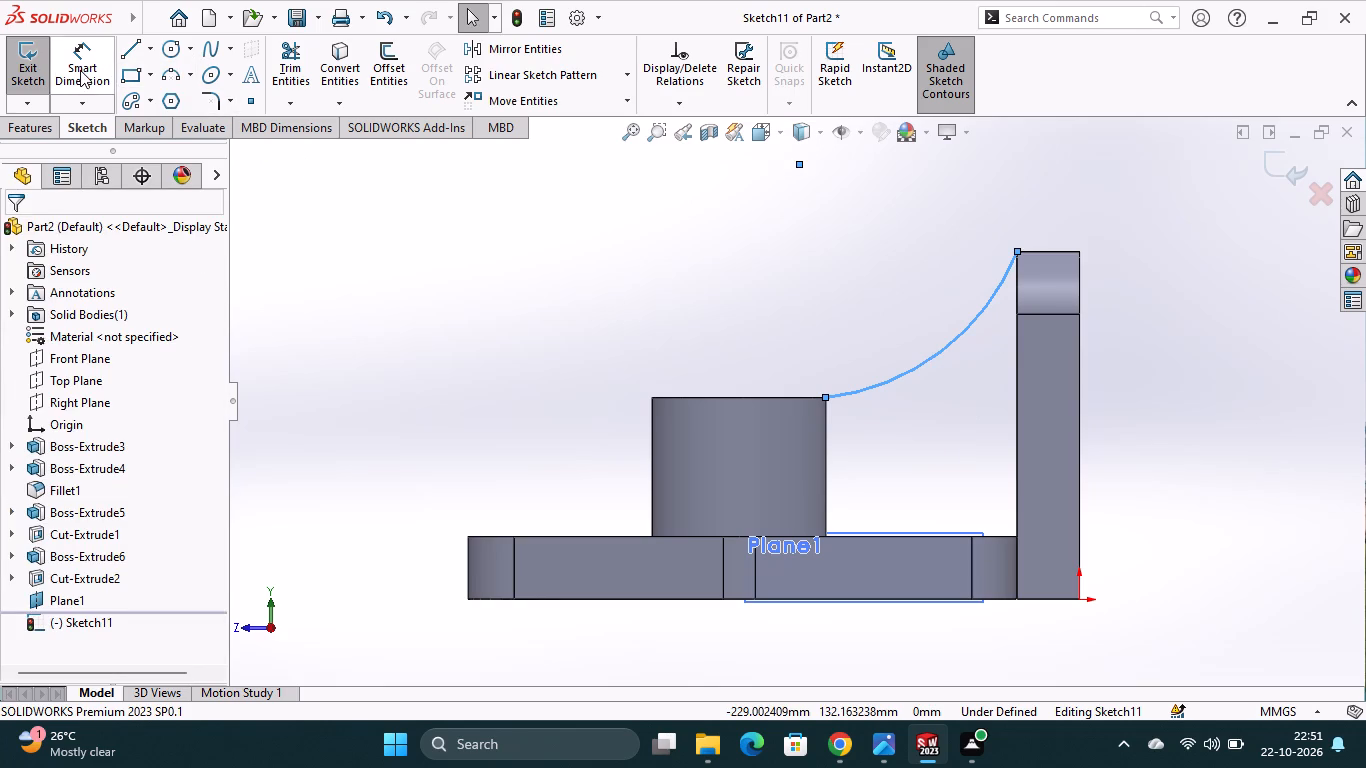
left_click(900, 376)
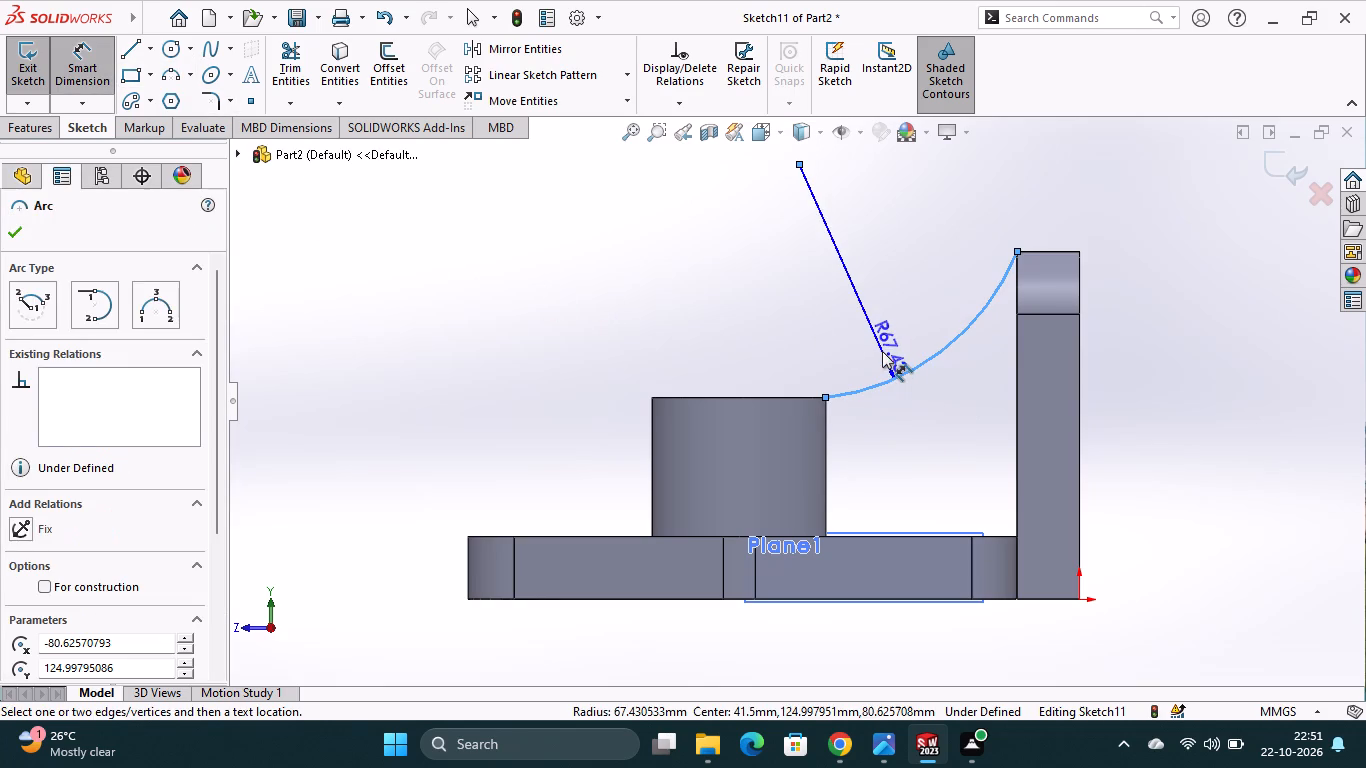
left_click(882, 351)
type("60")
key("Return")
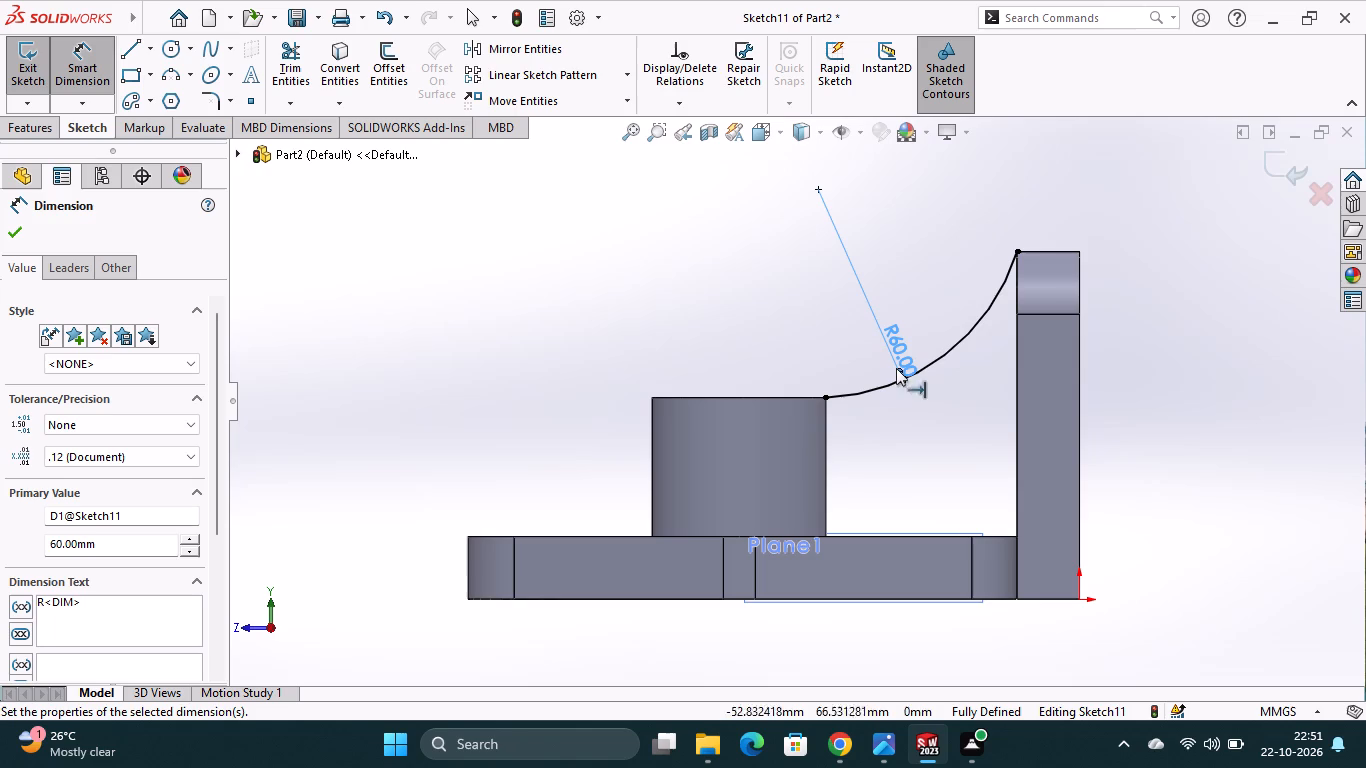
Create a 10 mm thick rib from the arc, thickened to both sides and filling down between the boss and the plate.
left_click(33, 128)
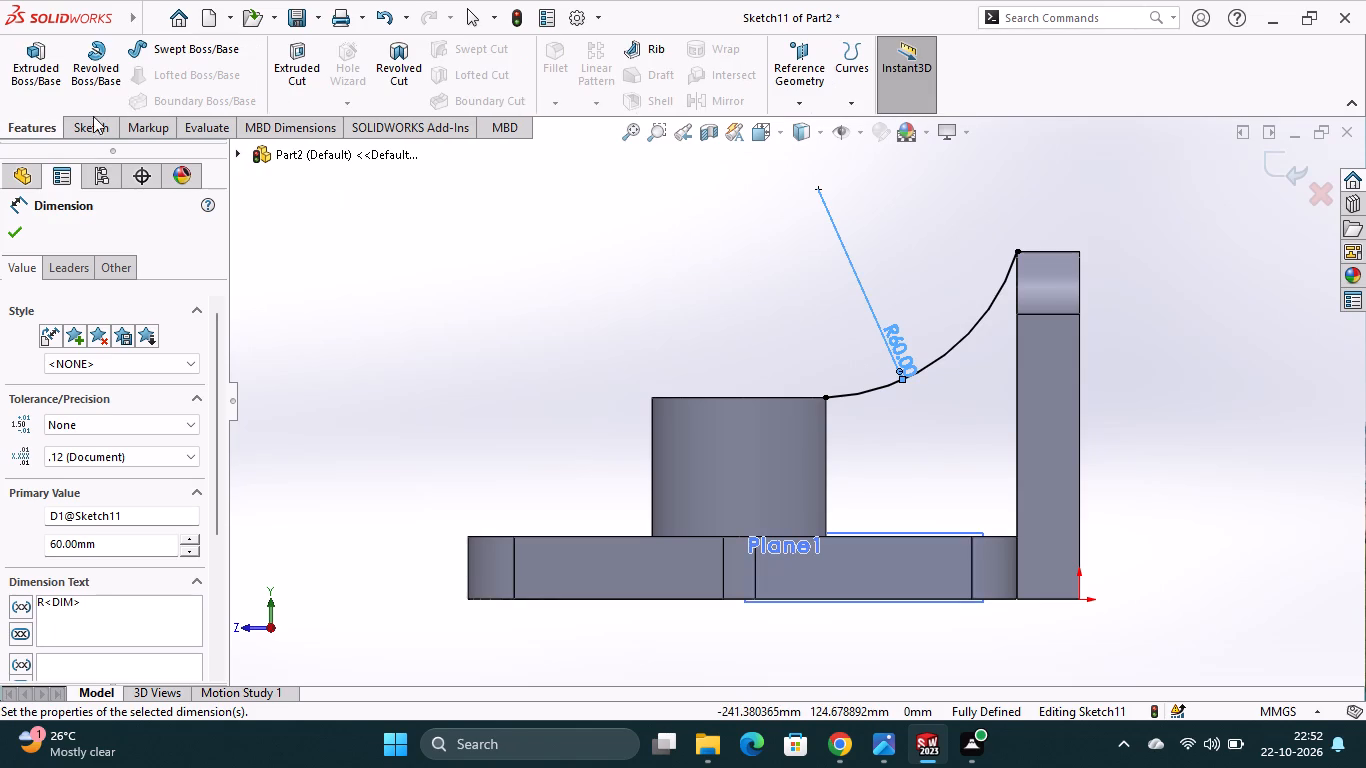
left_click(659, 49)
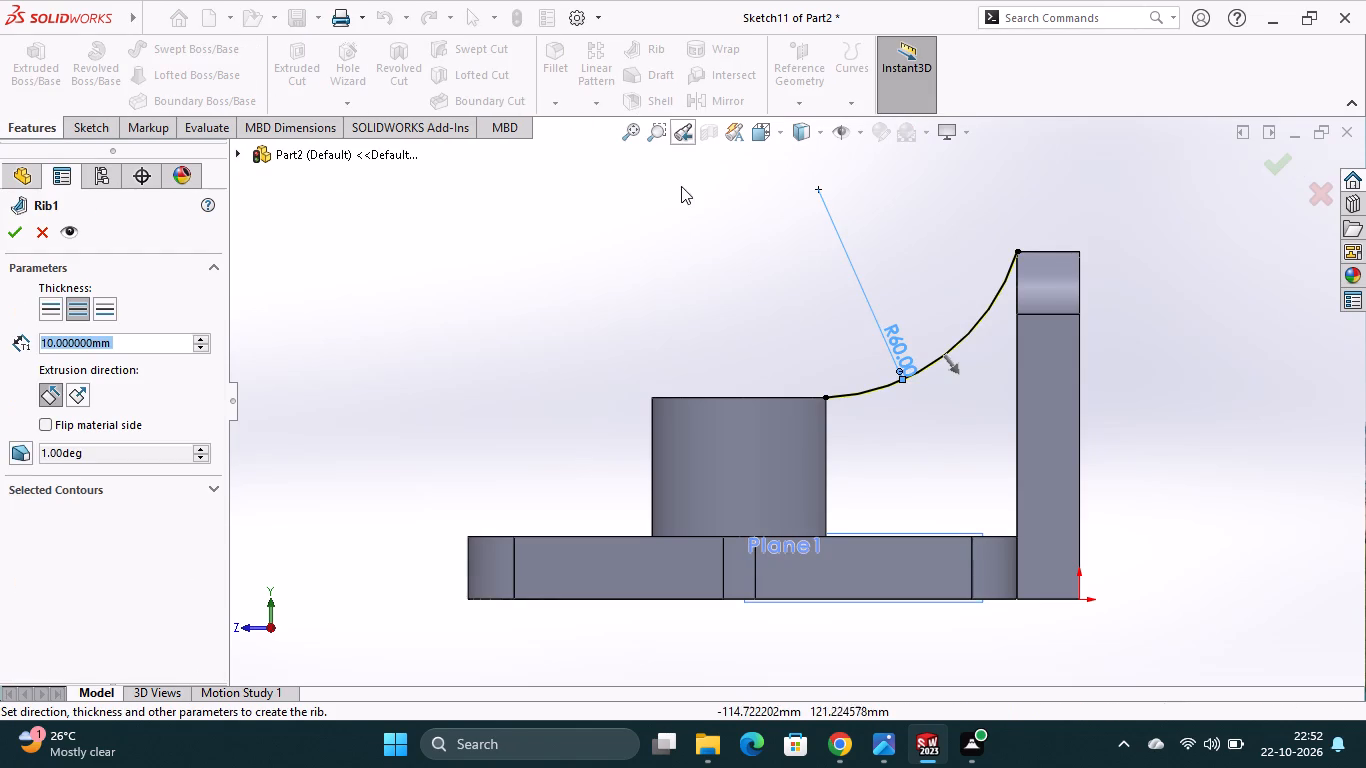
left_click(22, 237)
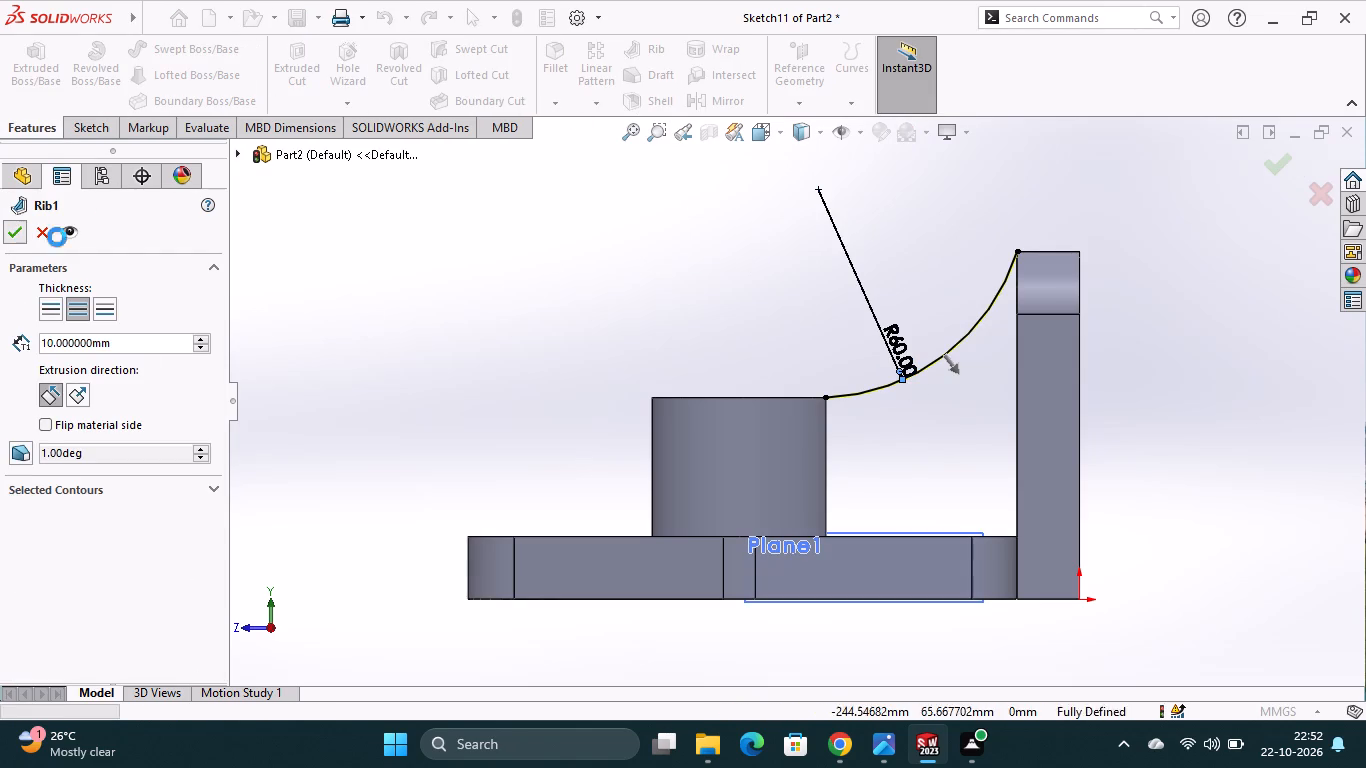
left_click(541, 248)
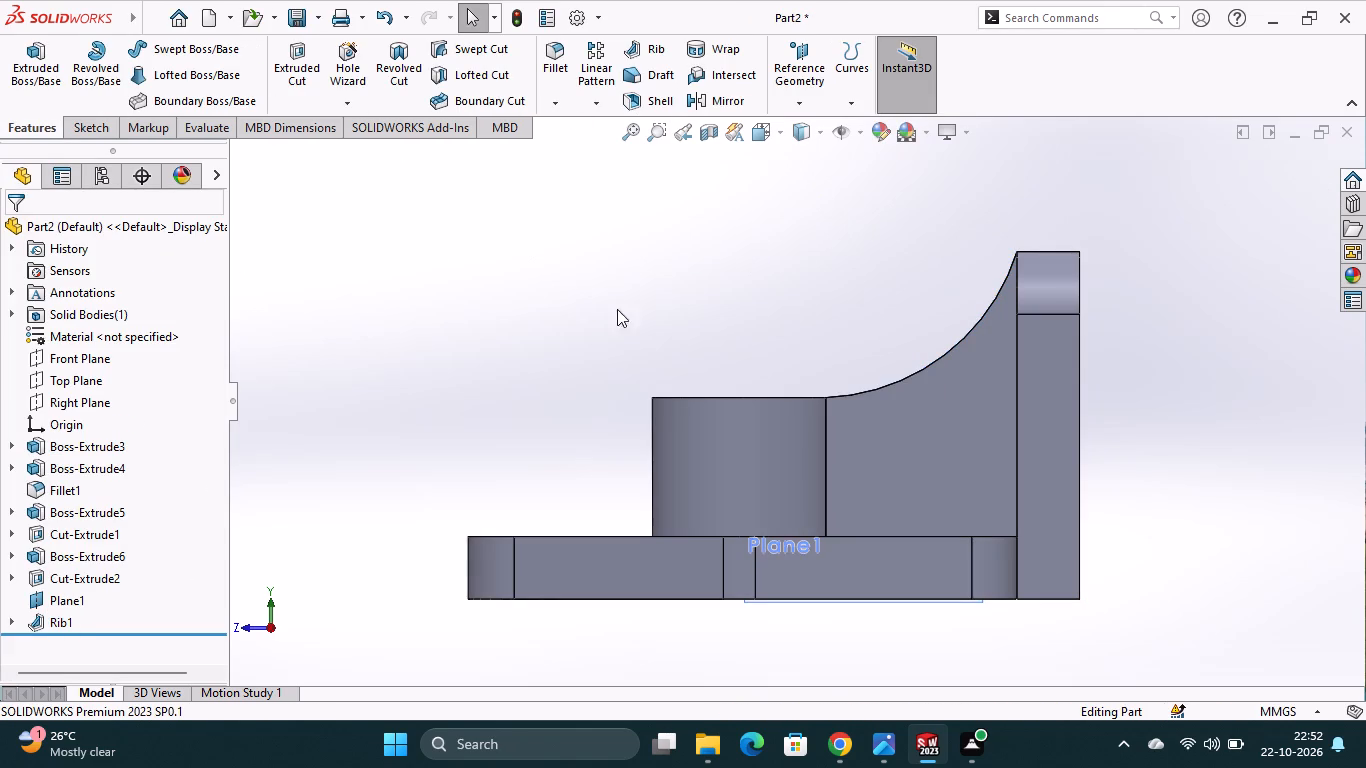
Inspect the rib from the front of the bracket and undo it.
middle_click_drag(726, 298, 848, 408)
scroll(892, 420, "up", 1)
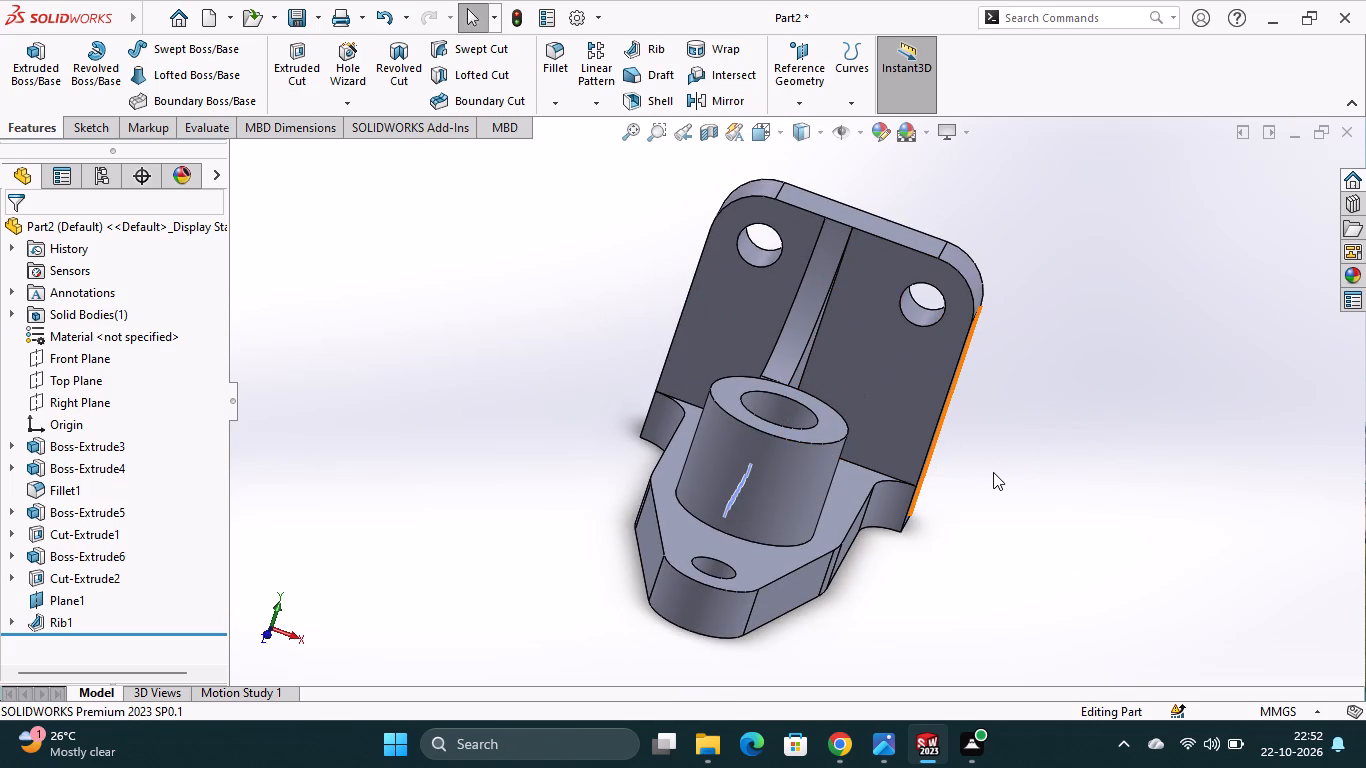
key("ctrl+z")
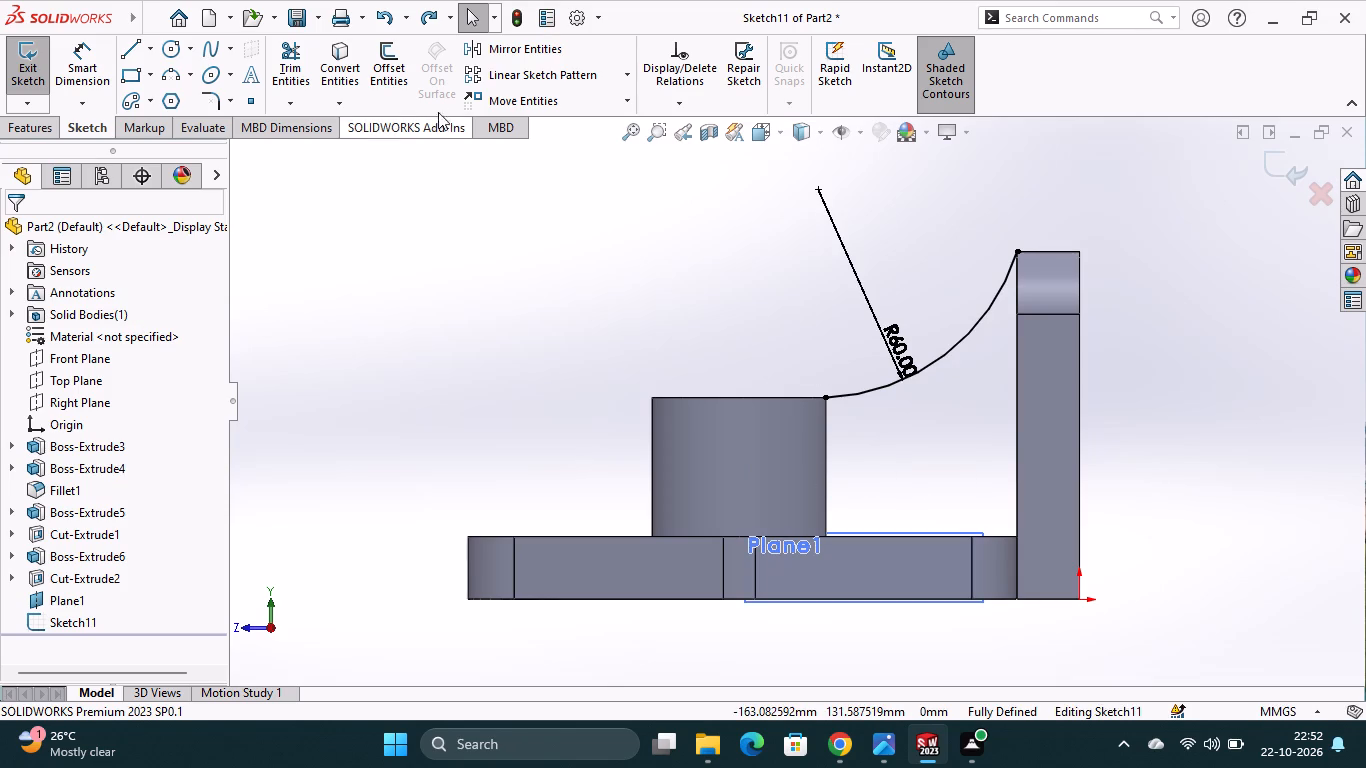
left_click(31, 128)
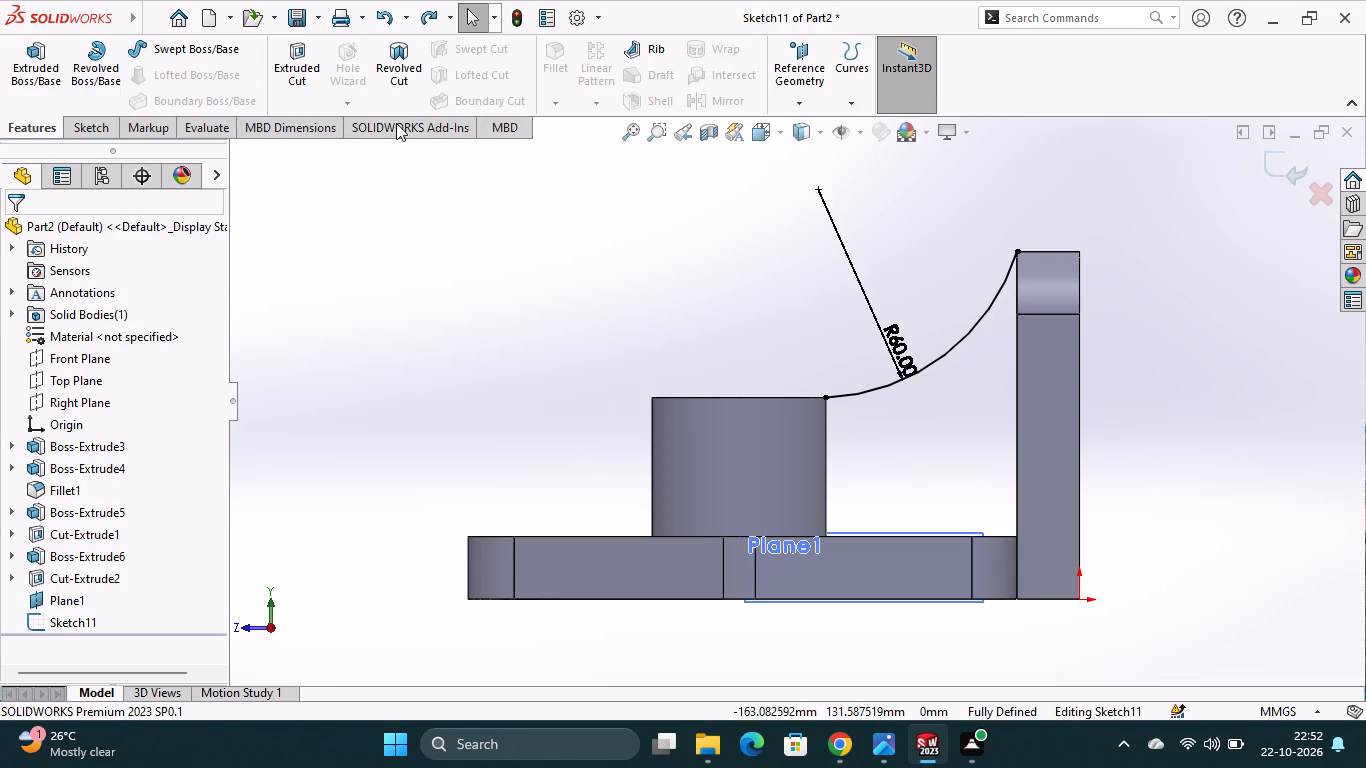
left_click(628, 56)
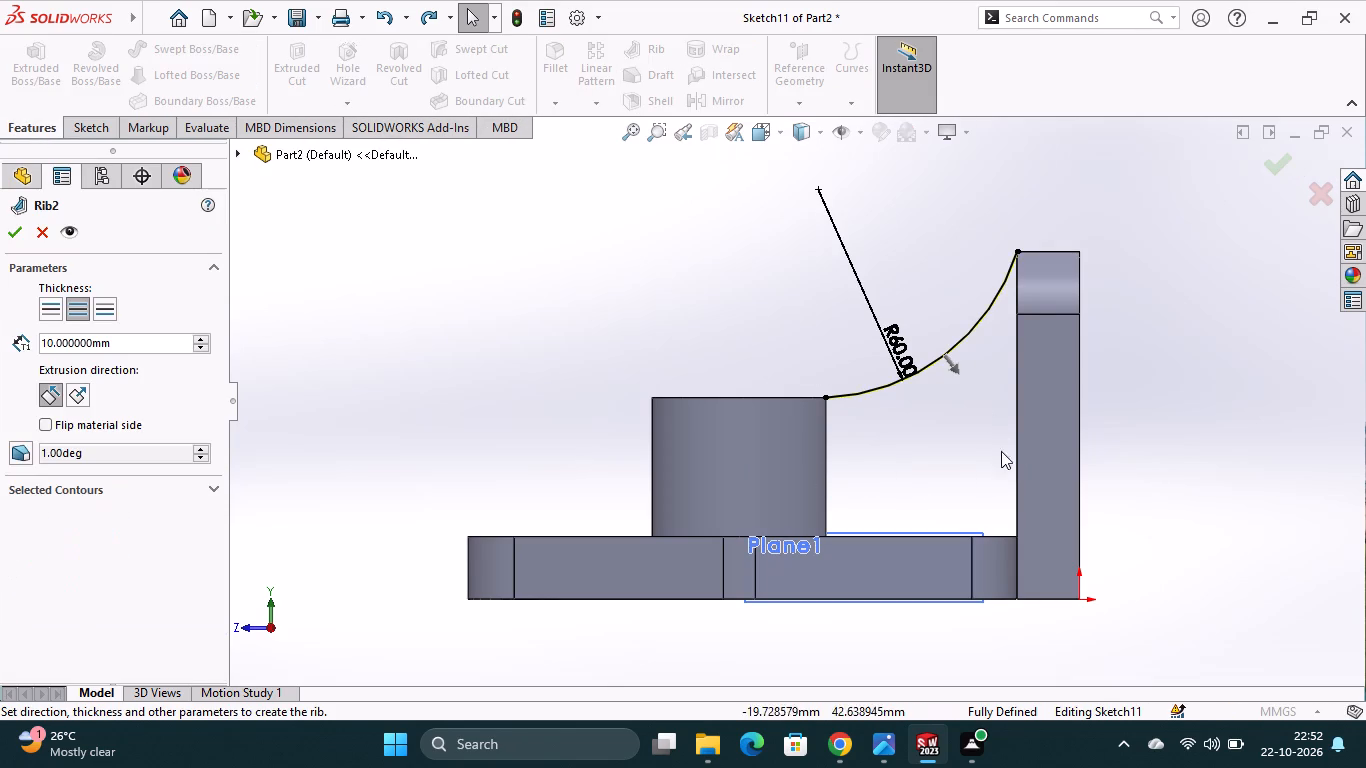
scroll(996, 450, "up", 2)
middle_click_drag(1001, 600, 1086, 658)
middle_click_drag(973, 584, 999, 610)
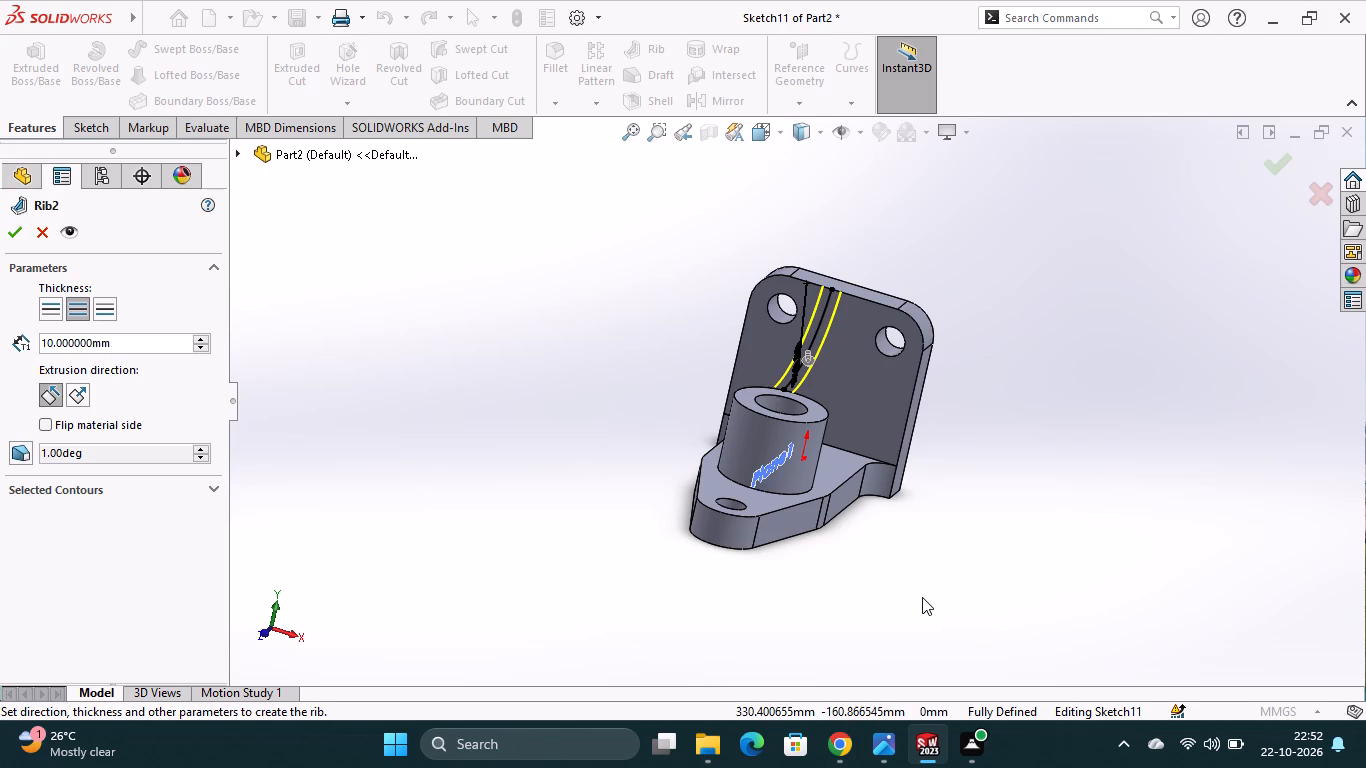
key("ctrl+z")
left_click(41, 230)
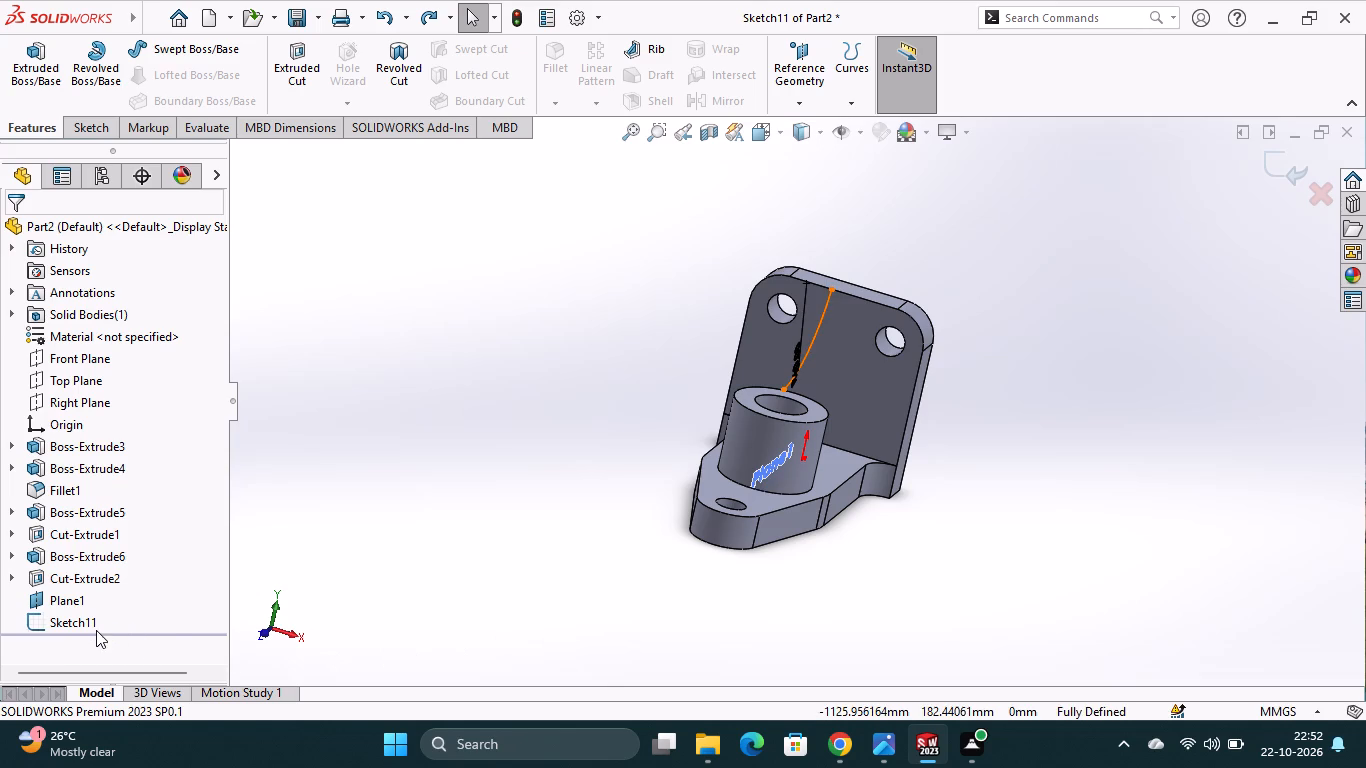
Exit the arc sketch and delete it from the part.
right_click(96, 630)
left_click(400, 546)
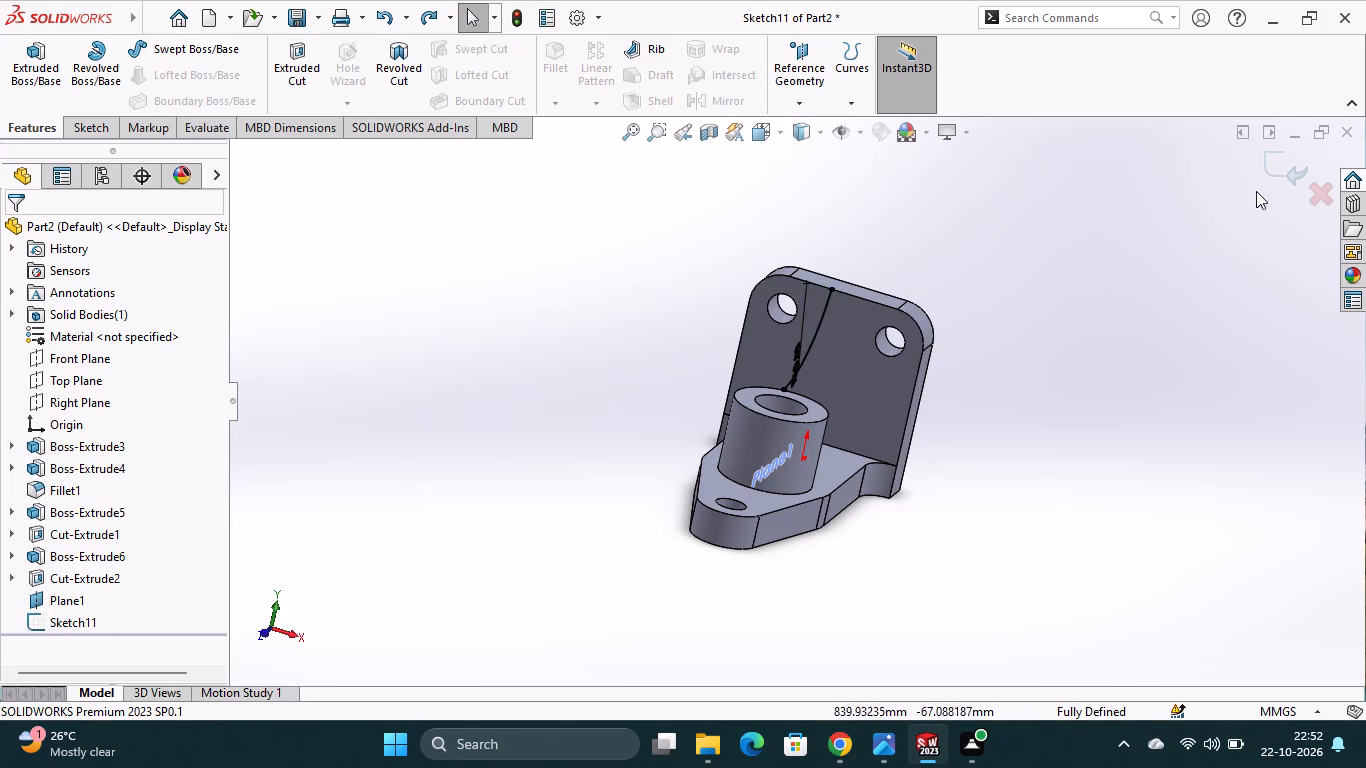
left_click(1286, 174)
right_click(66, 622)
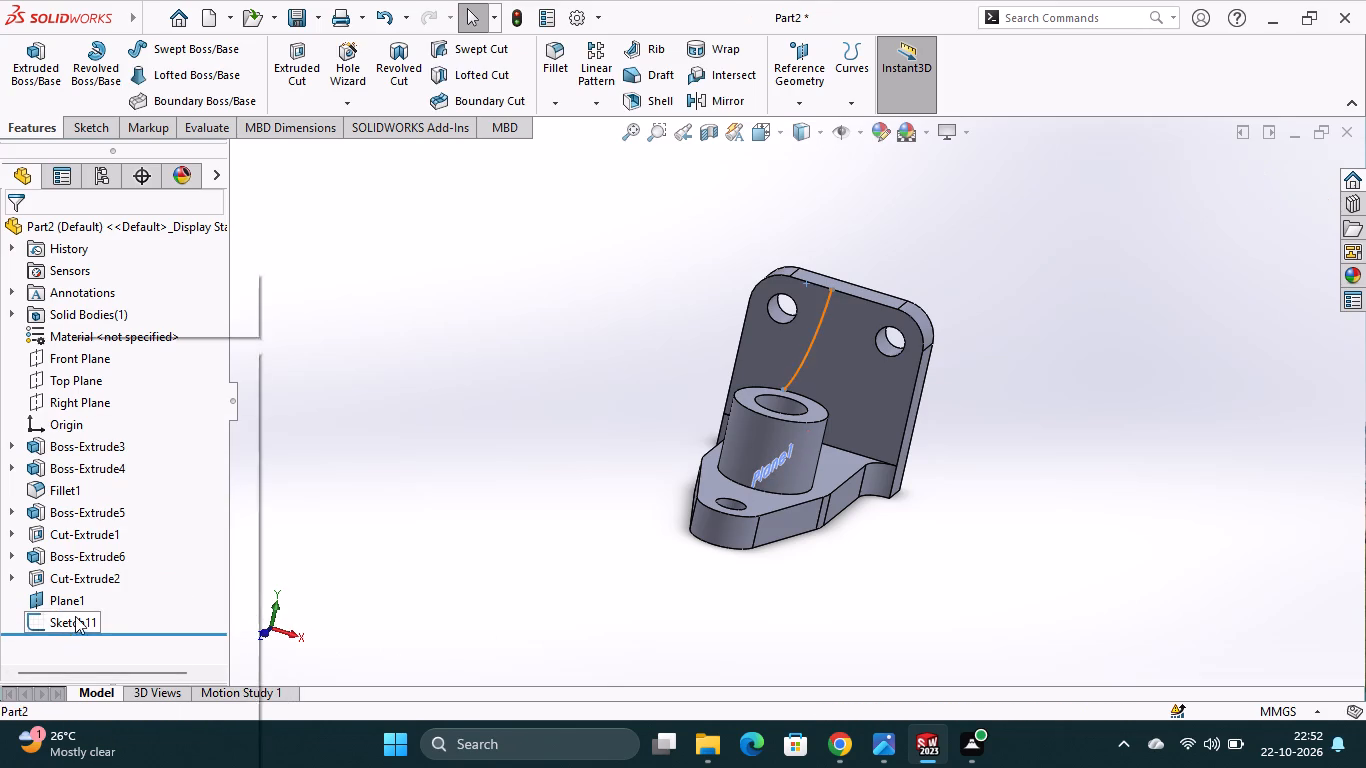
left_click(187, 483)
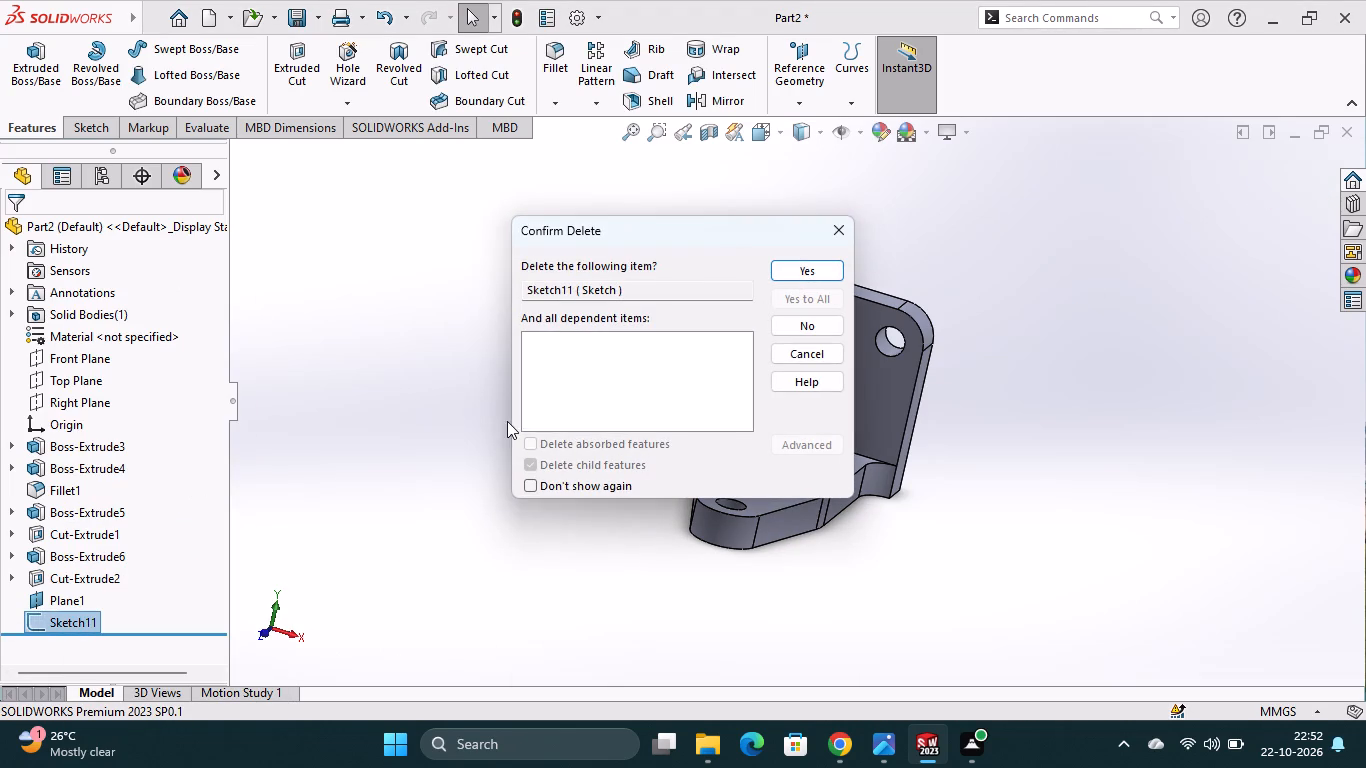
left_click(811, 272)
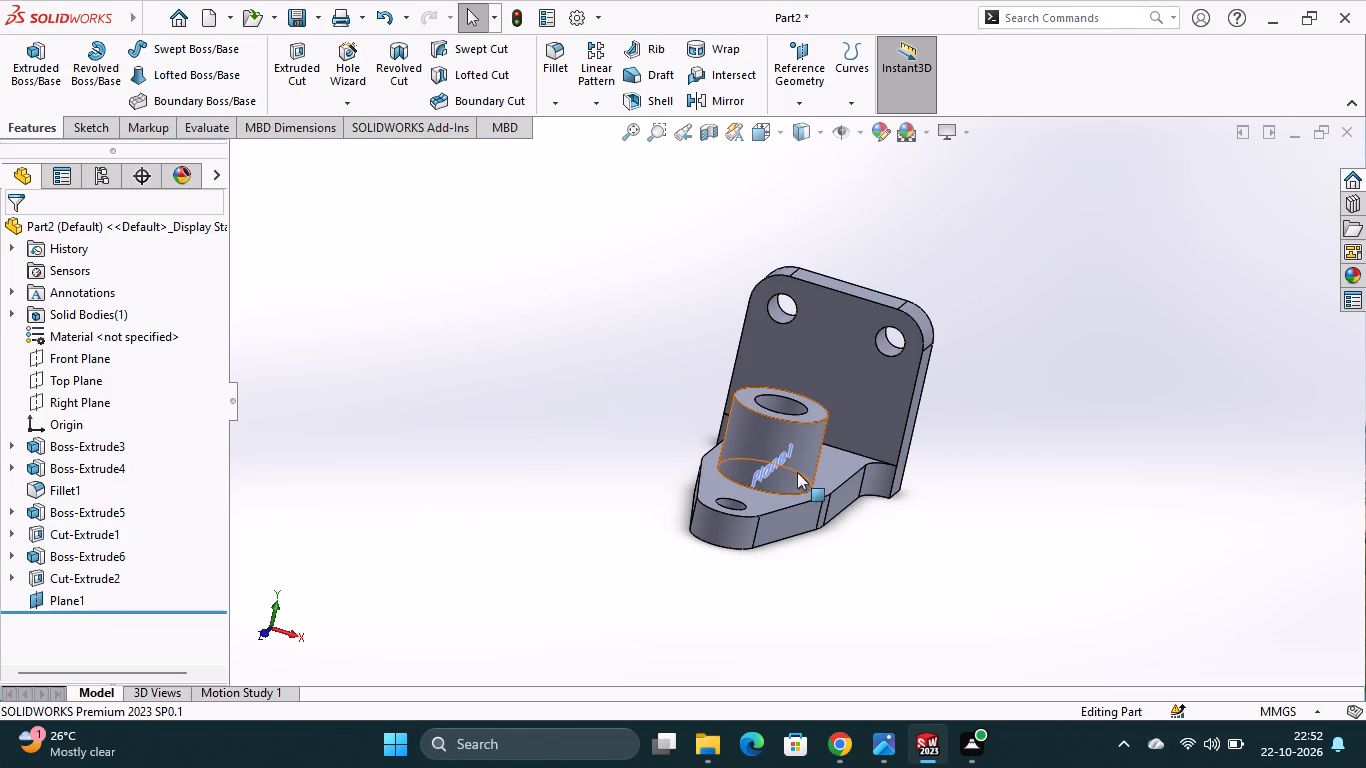
Delete the mid plane Plane1 from the part.
right_click(78, 603)
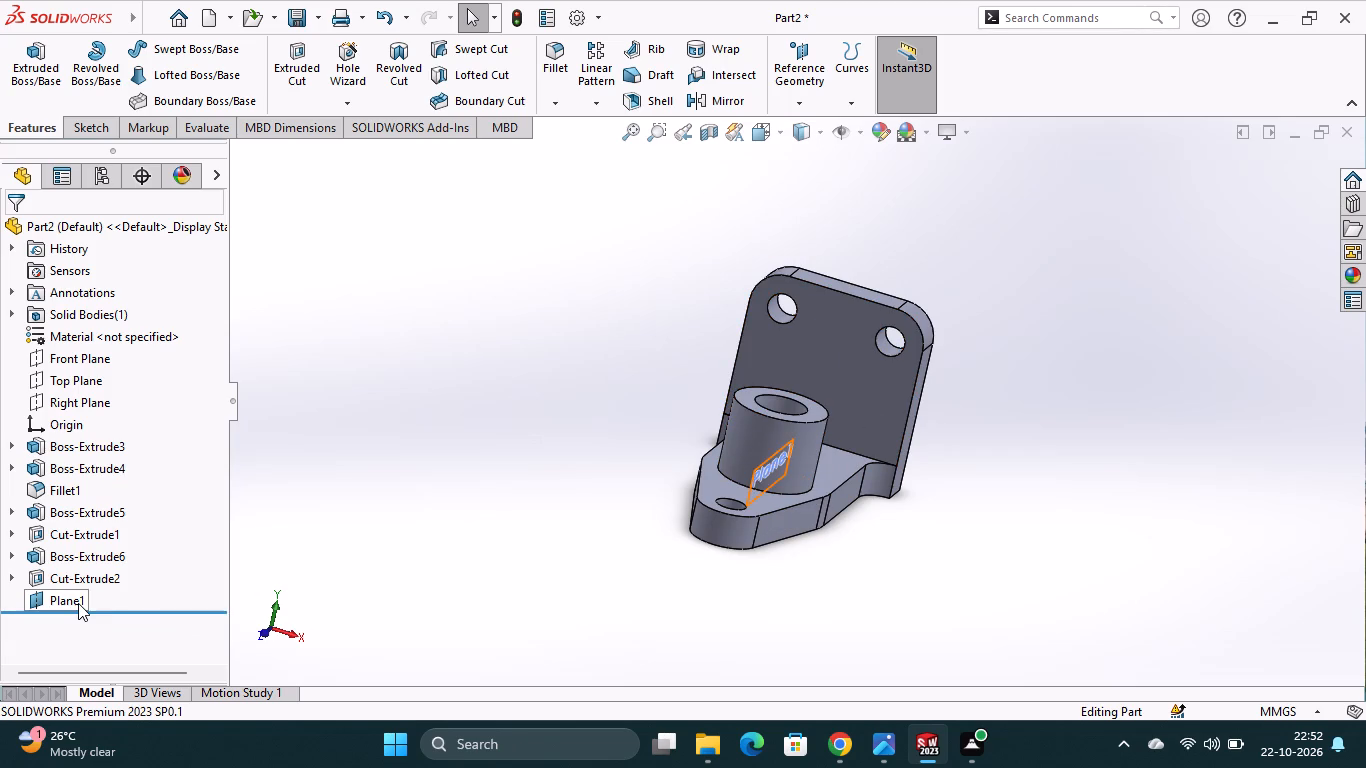
left_click(152, 503)
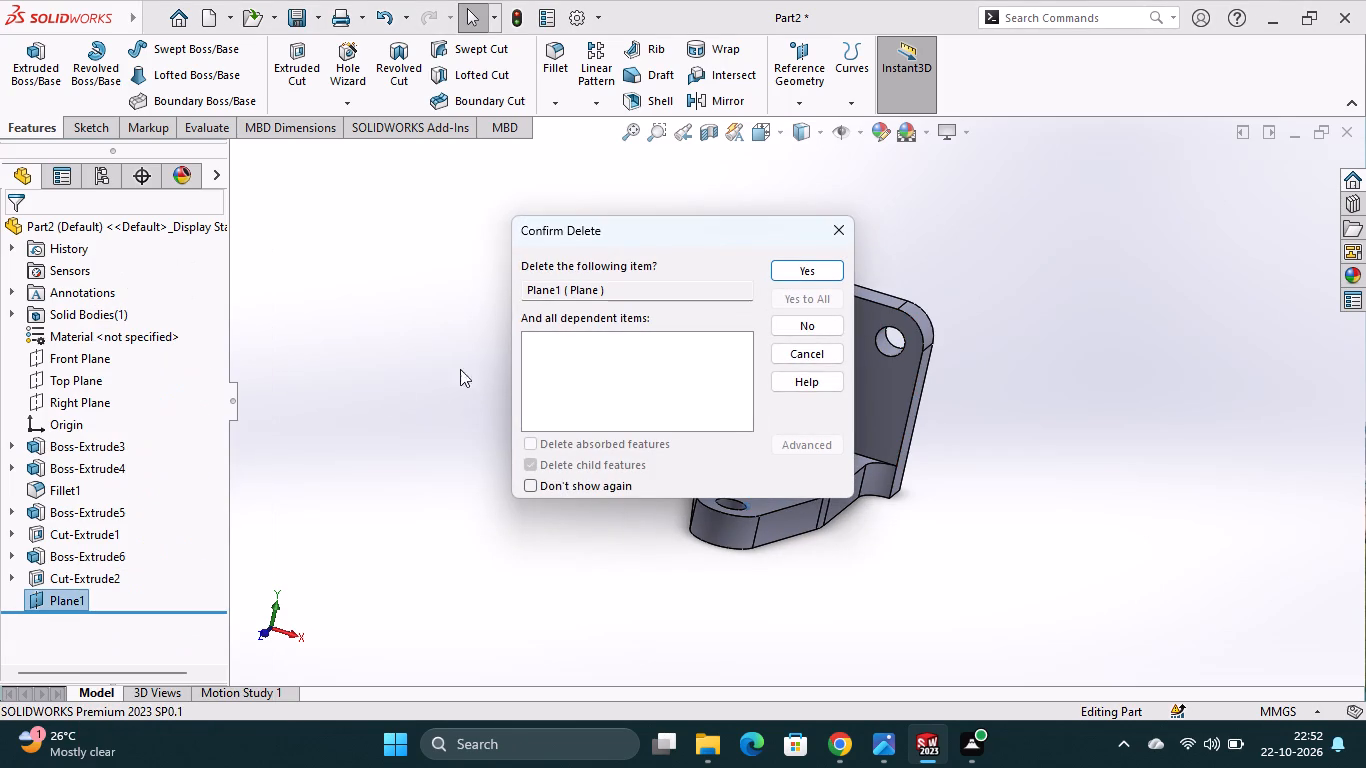
left_click(832, 271)
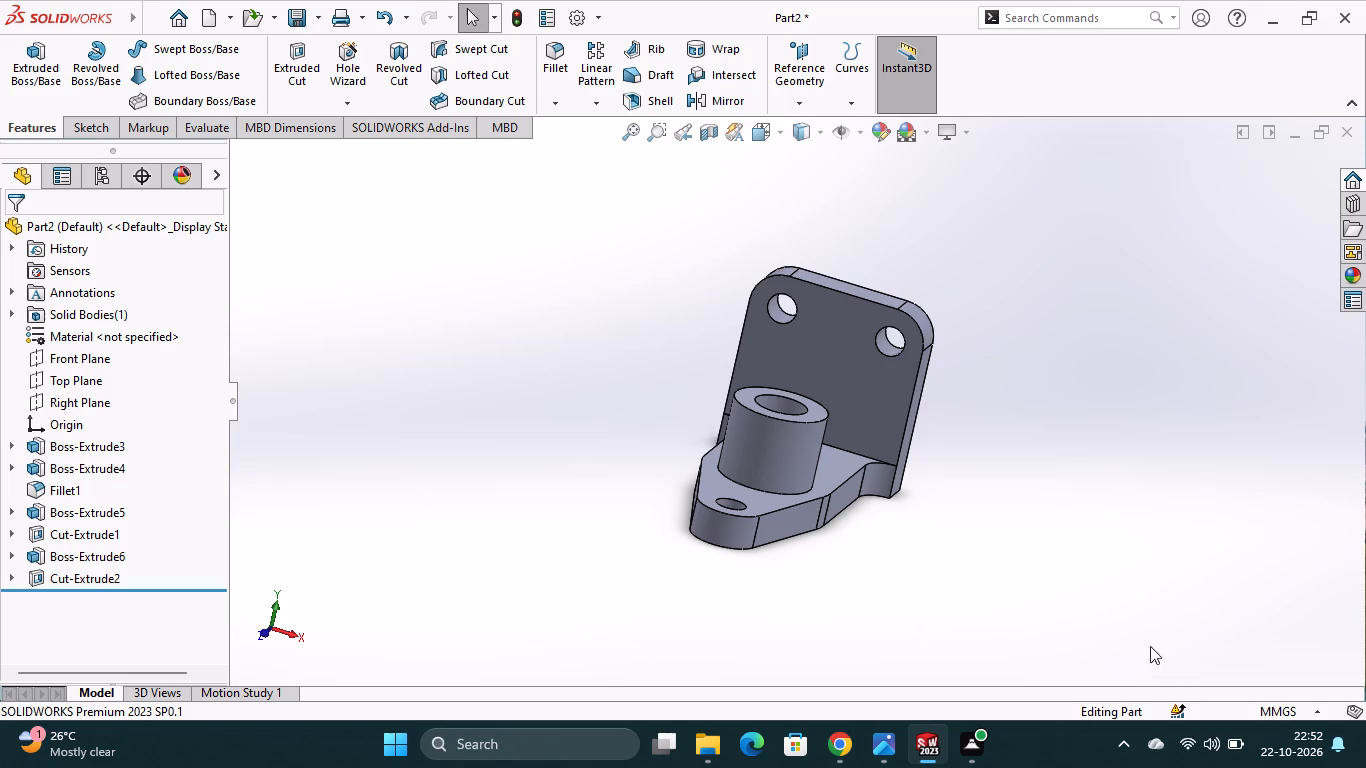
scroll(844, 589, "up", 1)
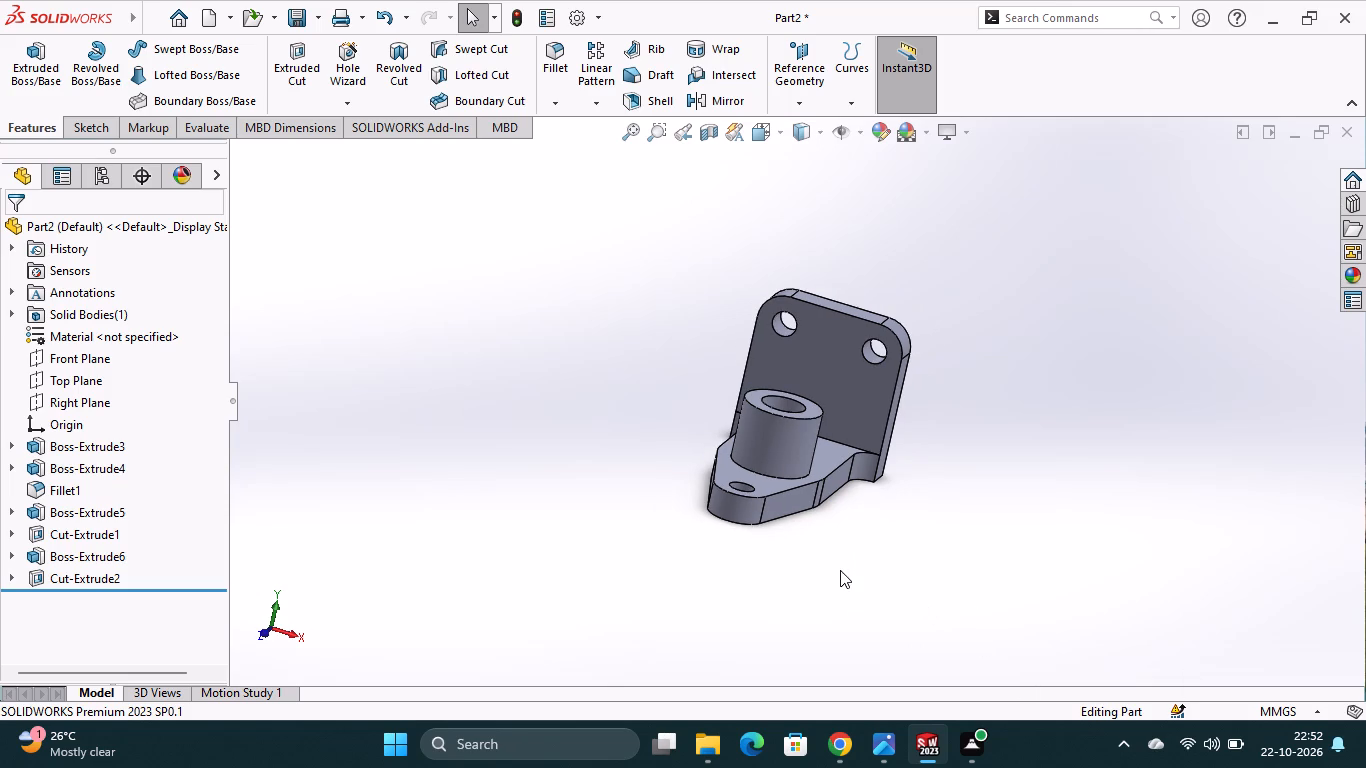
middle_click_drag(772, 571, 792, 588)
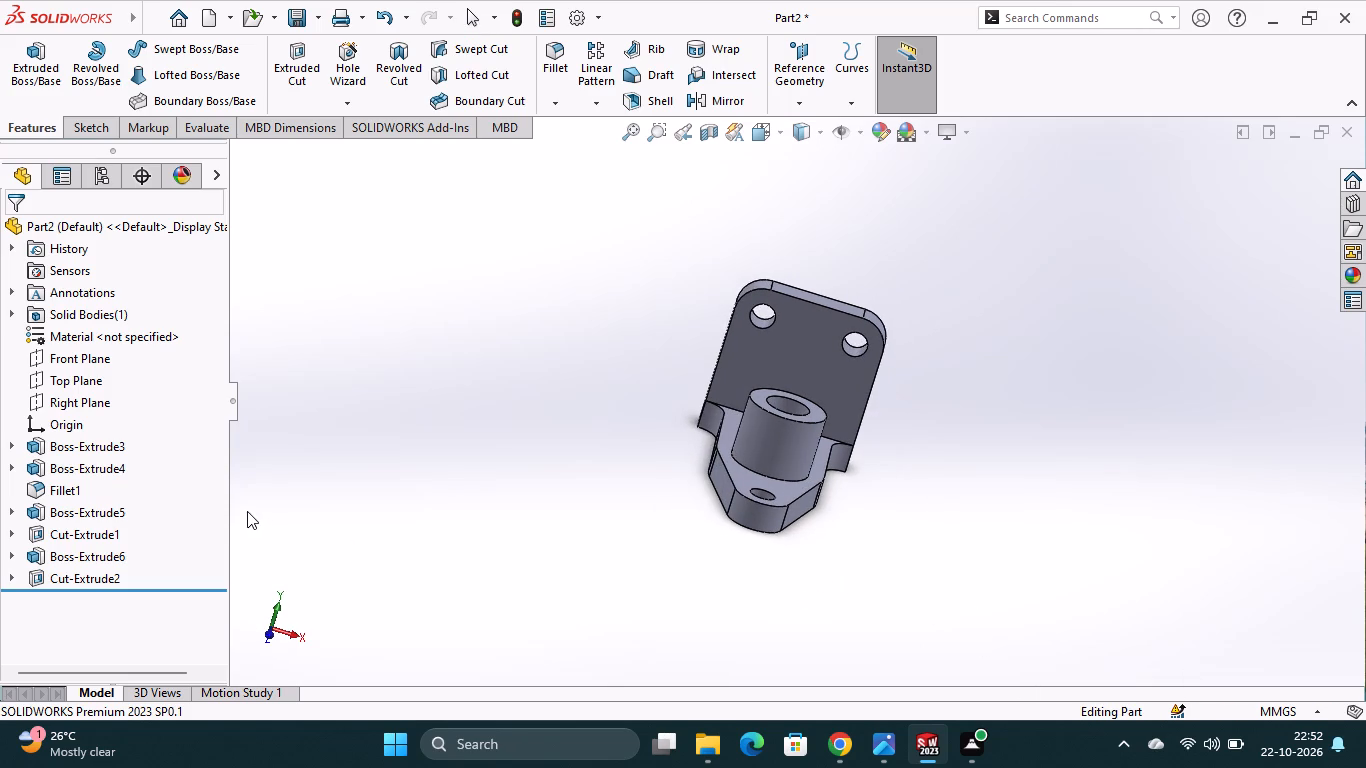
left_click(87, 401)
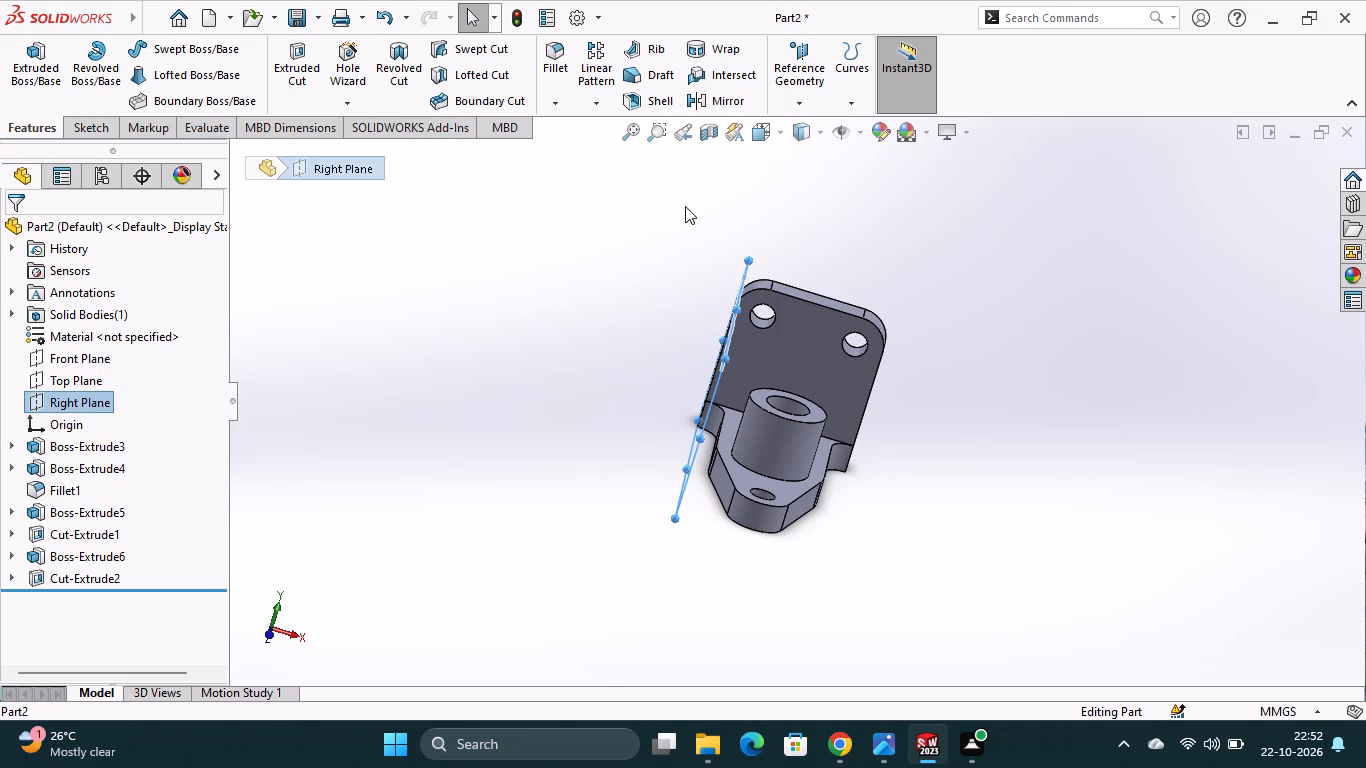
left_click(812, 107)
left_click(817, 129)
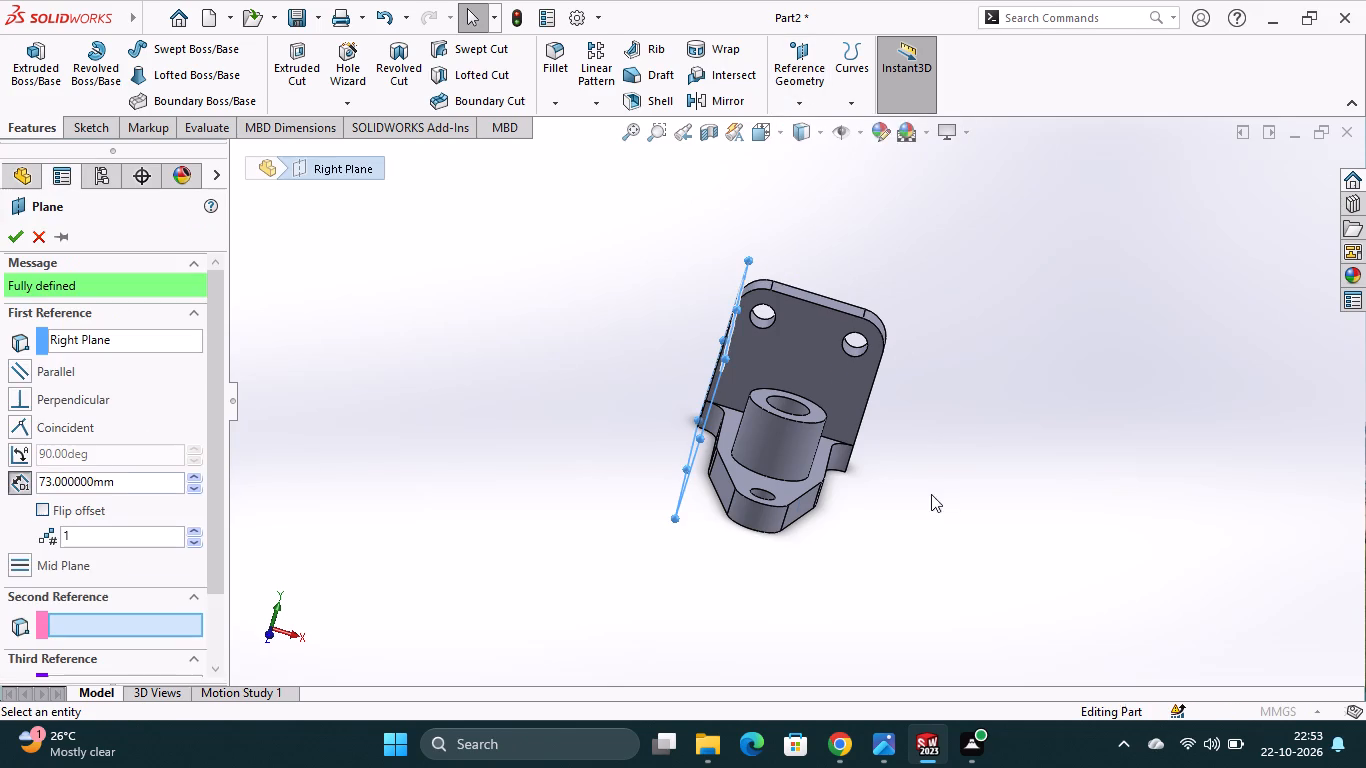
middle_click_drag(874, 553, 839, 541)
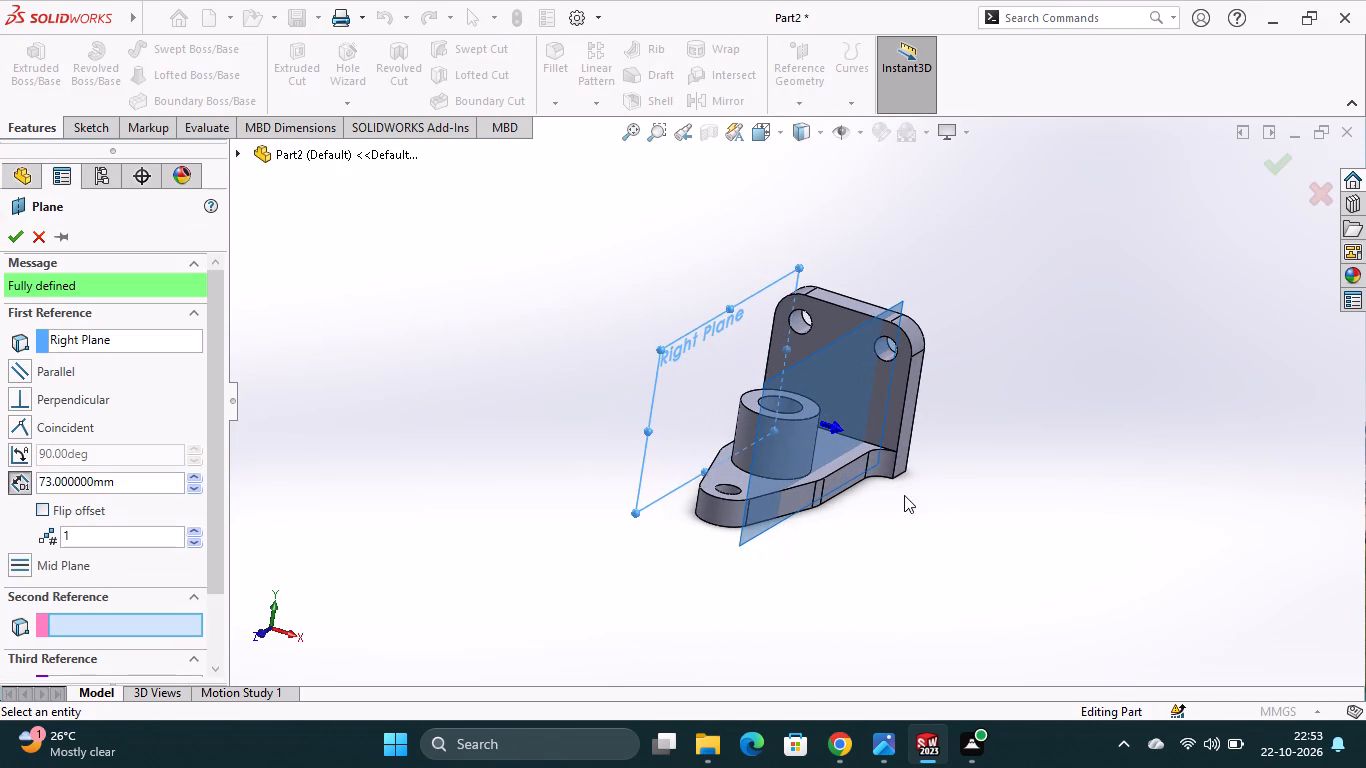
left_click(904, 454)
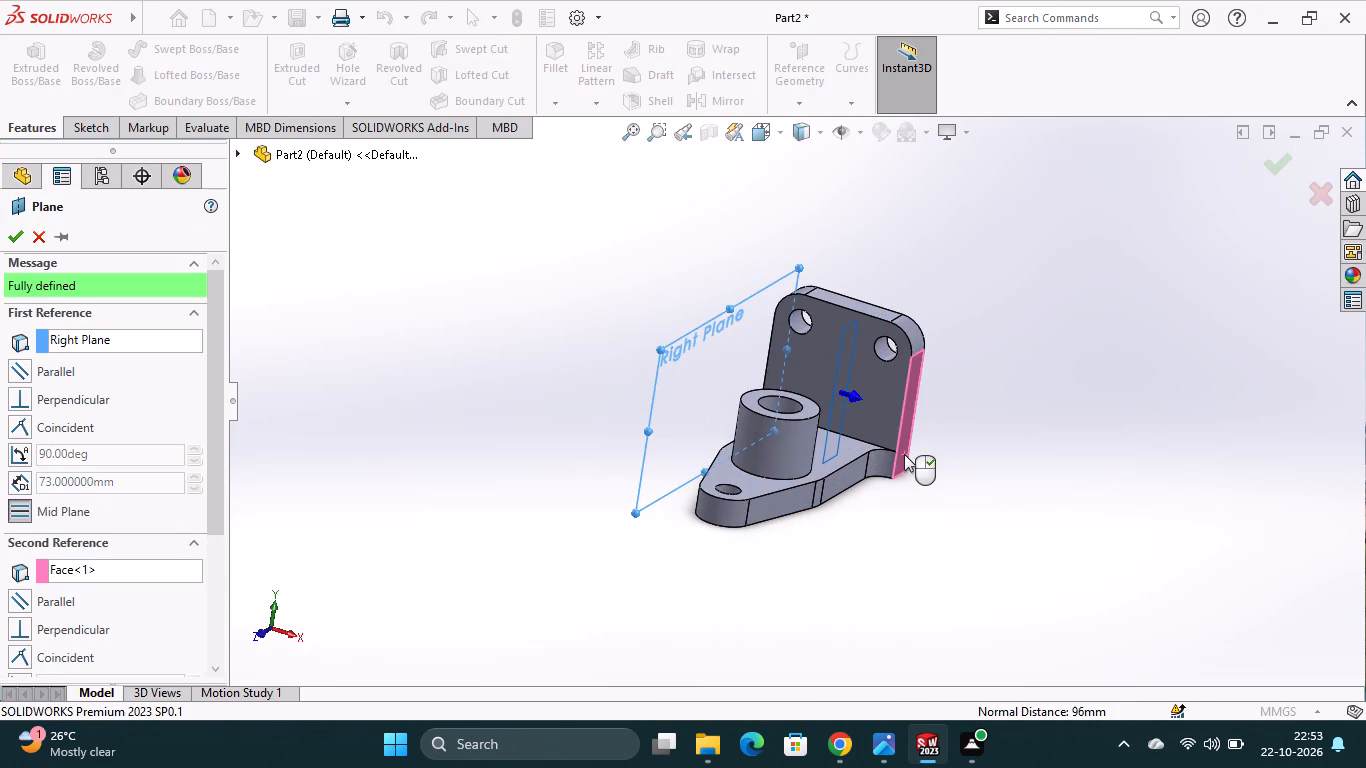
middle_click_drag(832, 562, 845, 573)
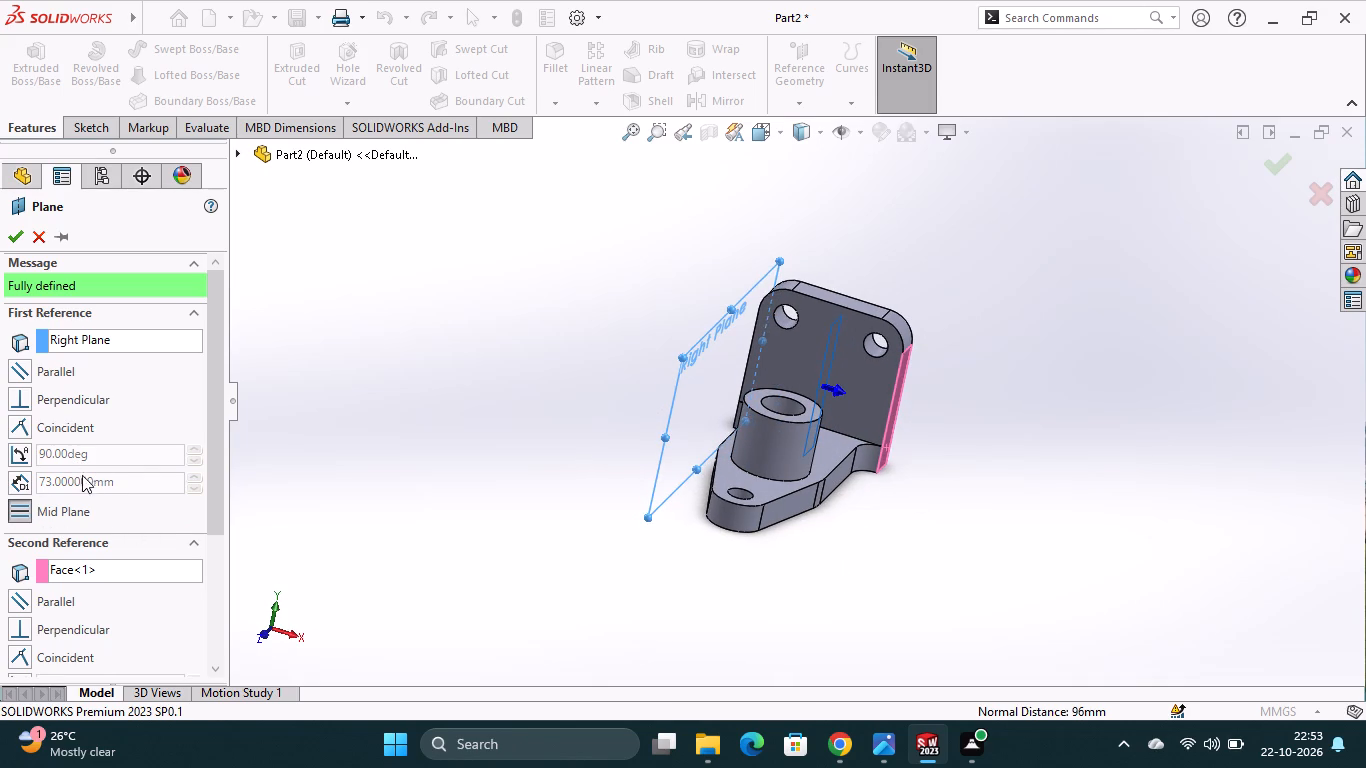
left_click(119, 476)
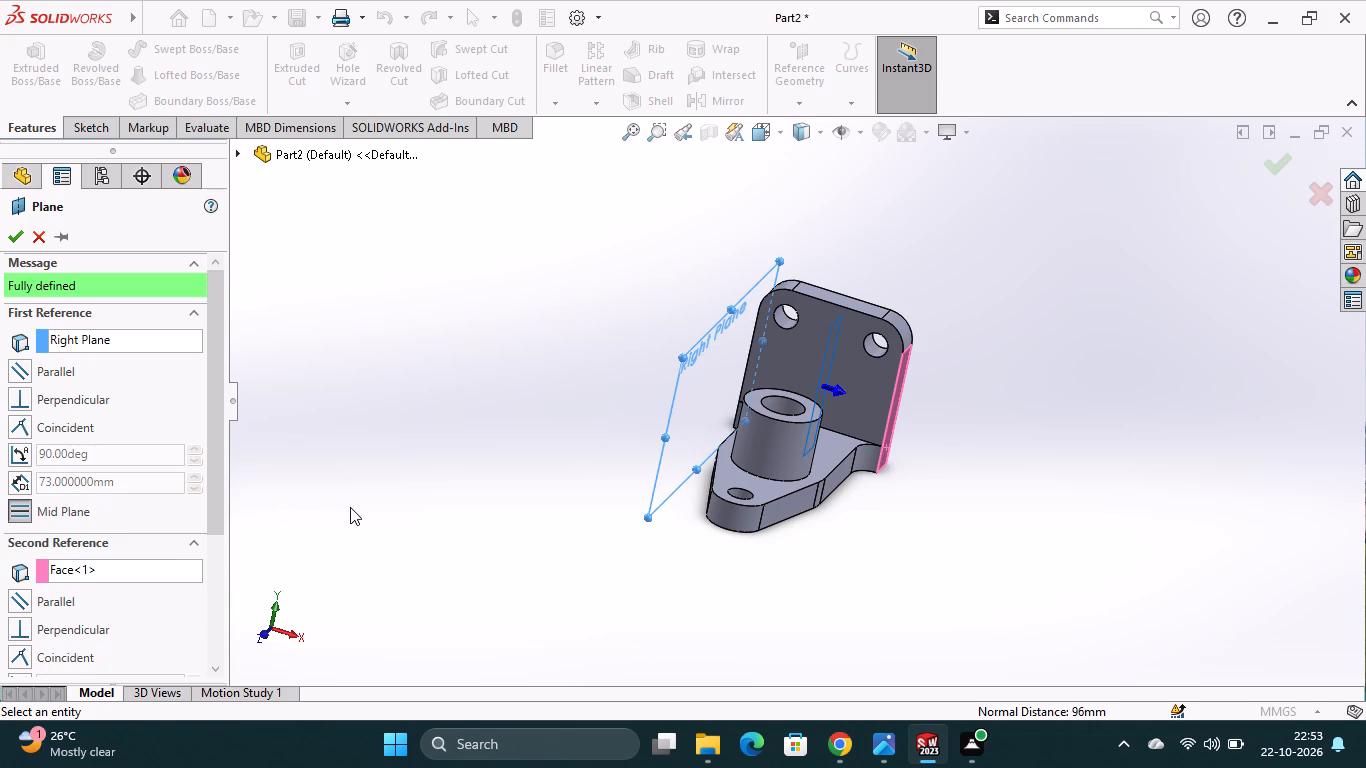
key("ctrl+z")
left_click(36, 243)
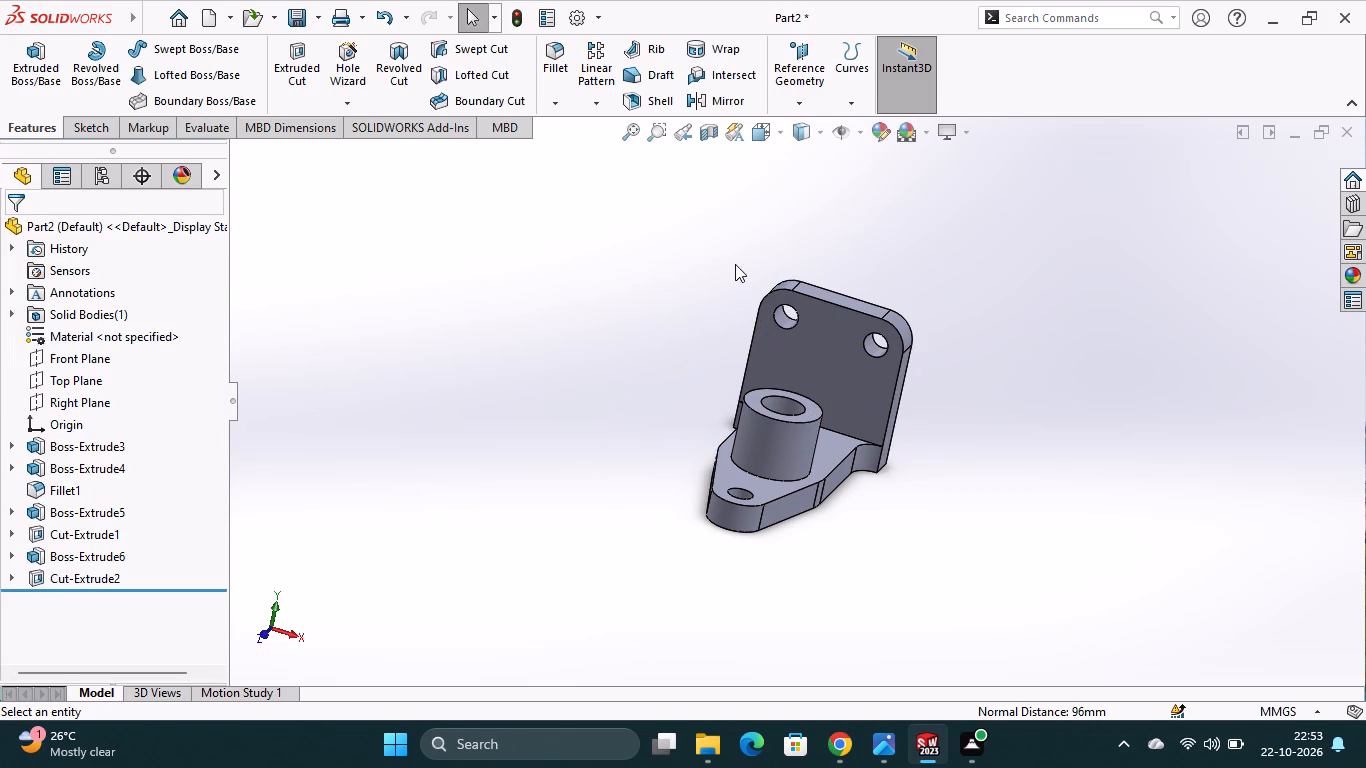
Create a reference plane offset 96/2 (48 mm) from the Right Plane, through the middle of the bracket.
left_click(97, 401)
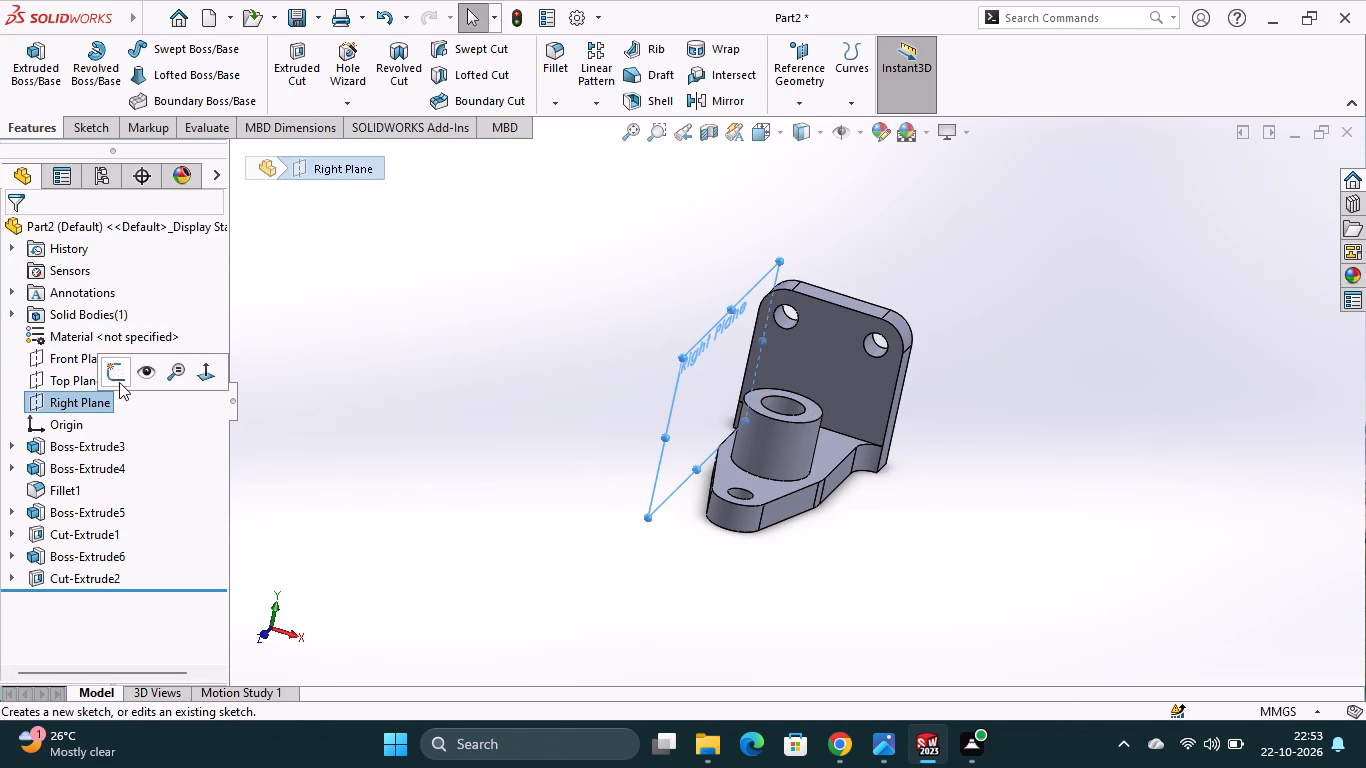
left_click(808, 110)
left_click(810, 129)
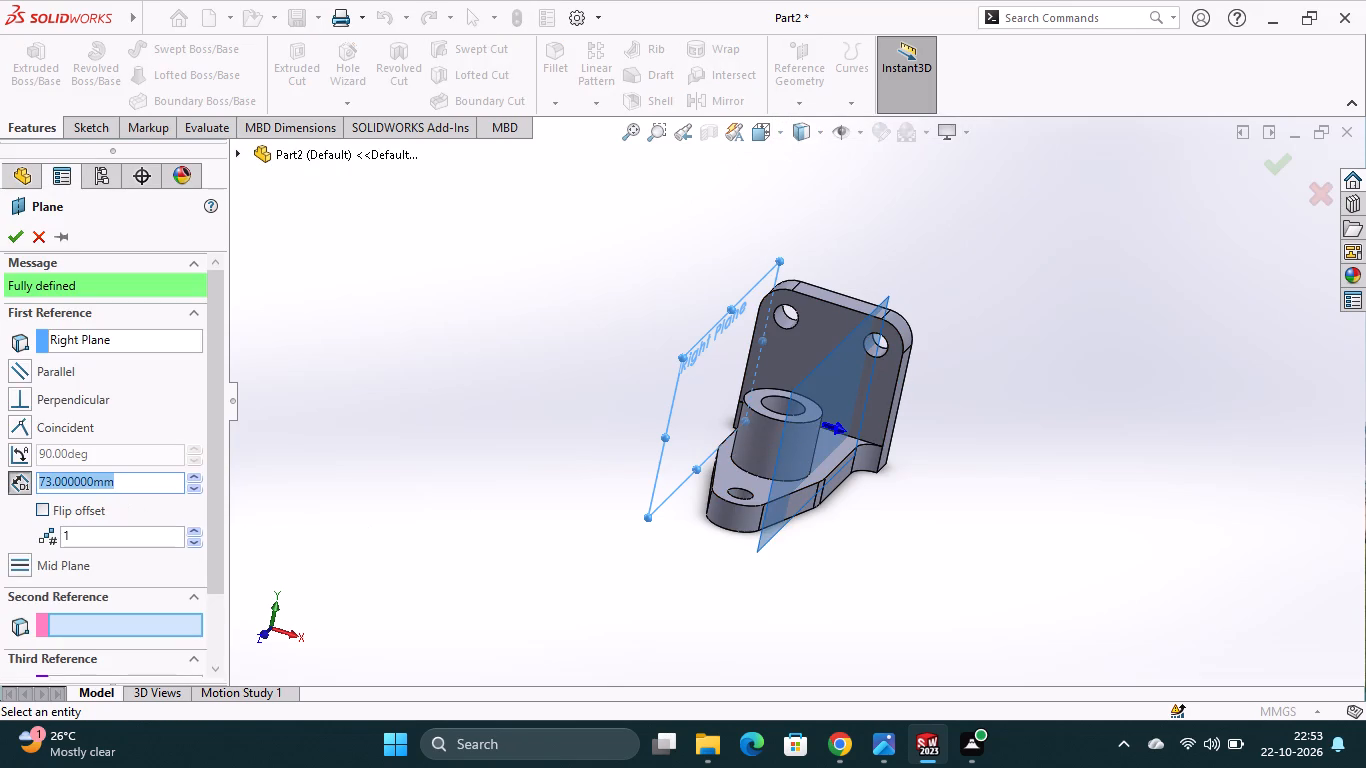
left_click_drag(126, 485, 34, 476)
key("BackSpace")
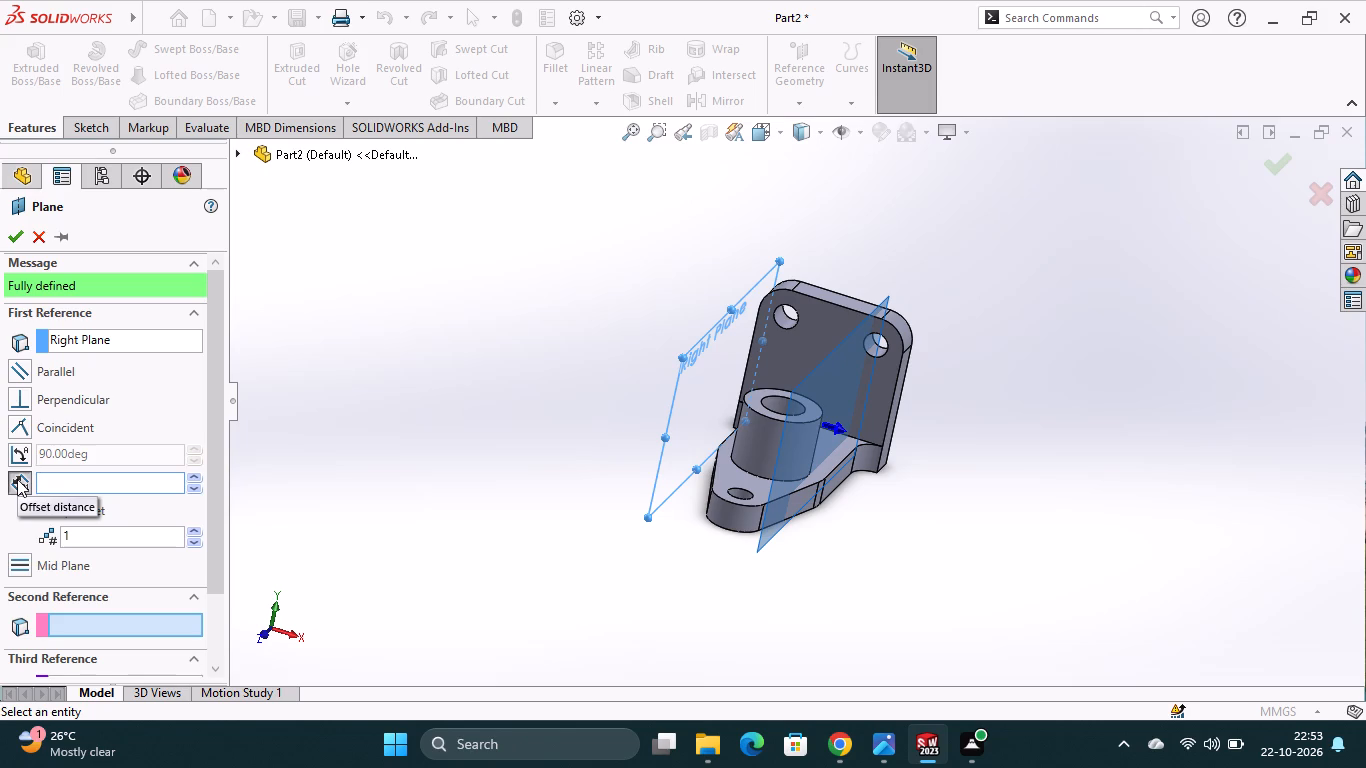
type("96")
key("slash")
key("2")
key("Return")
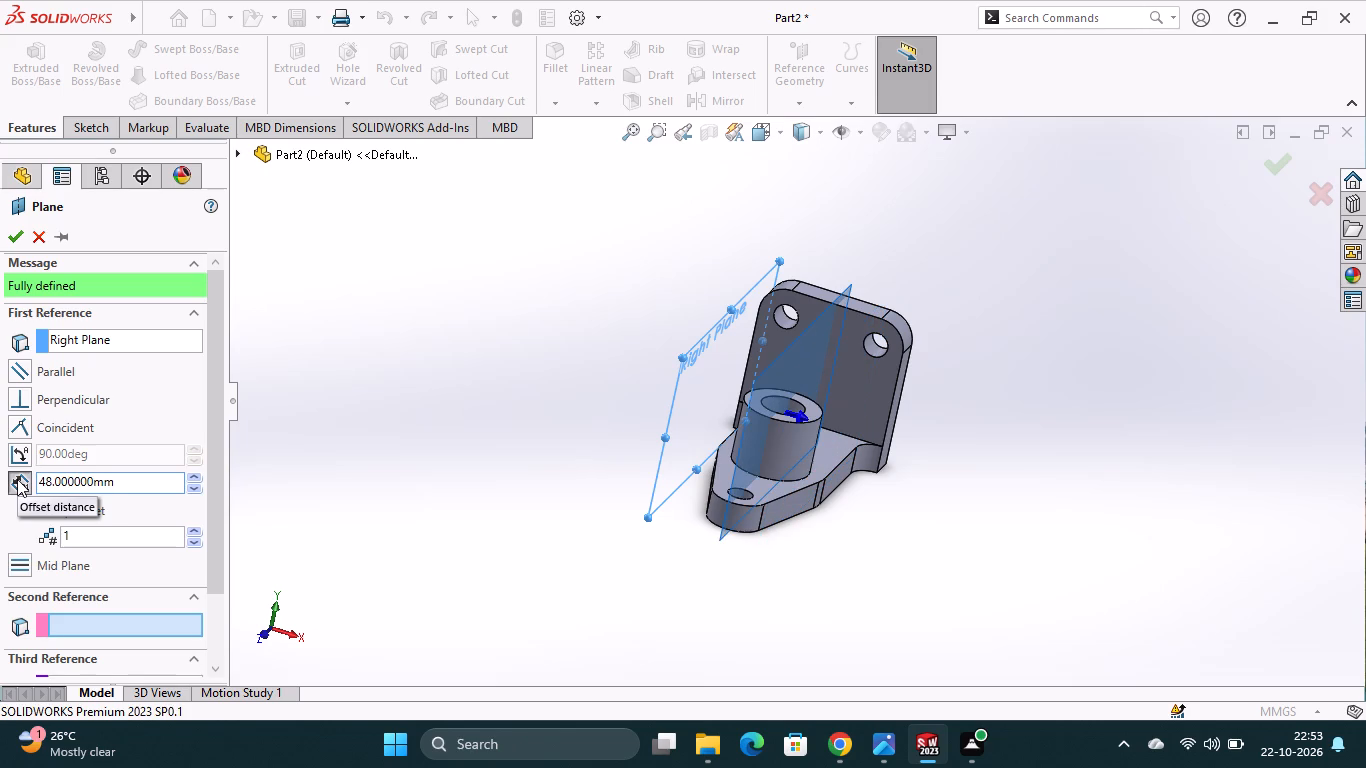
left_click(20, 228)
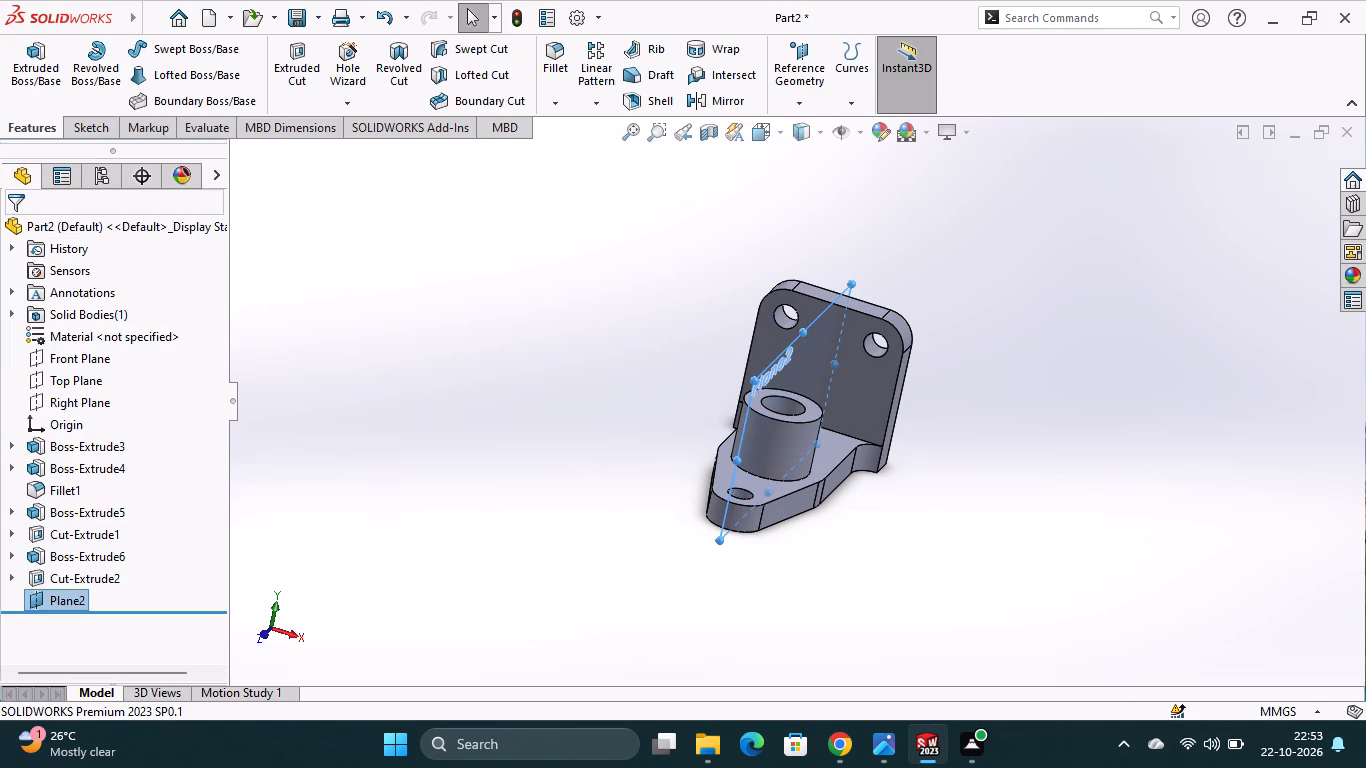
On the new offset plane, sketch a concave three-point arc of about 57 mm radius from the boss's top edge to the plate's top corner.
left_click(93, 124)
left_click(42, 68)
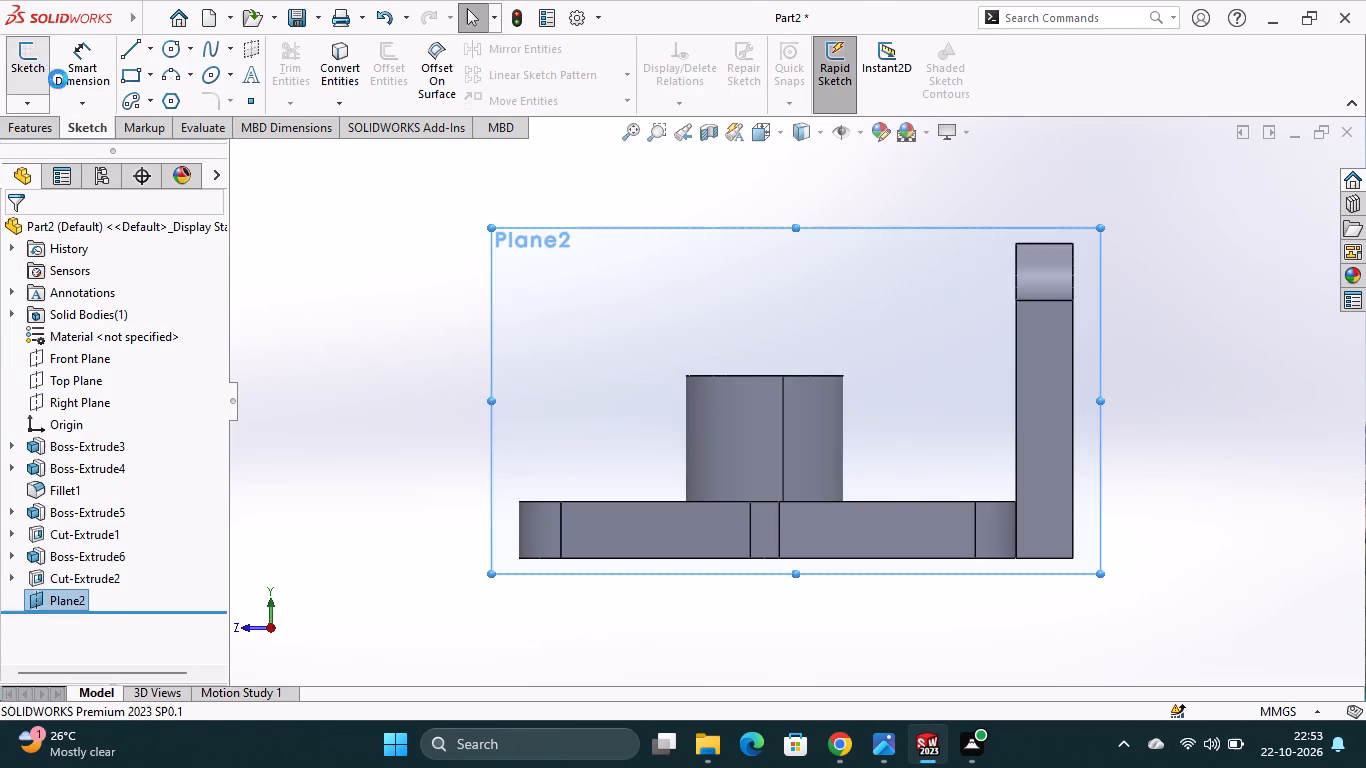
scroll(899, 357, "up", 1)
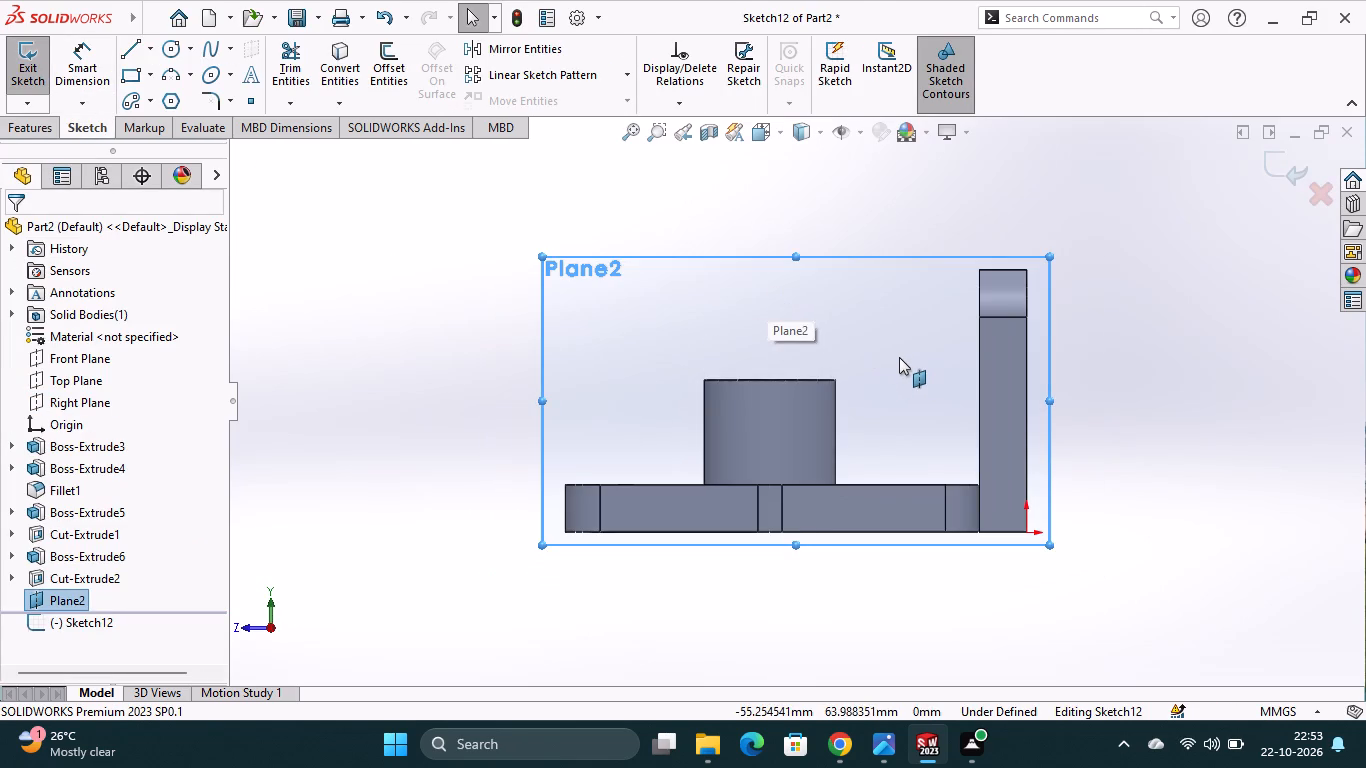
left_click(167, 76)
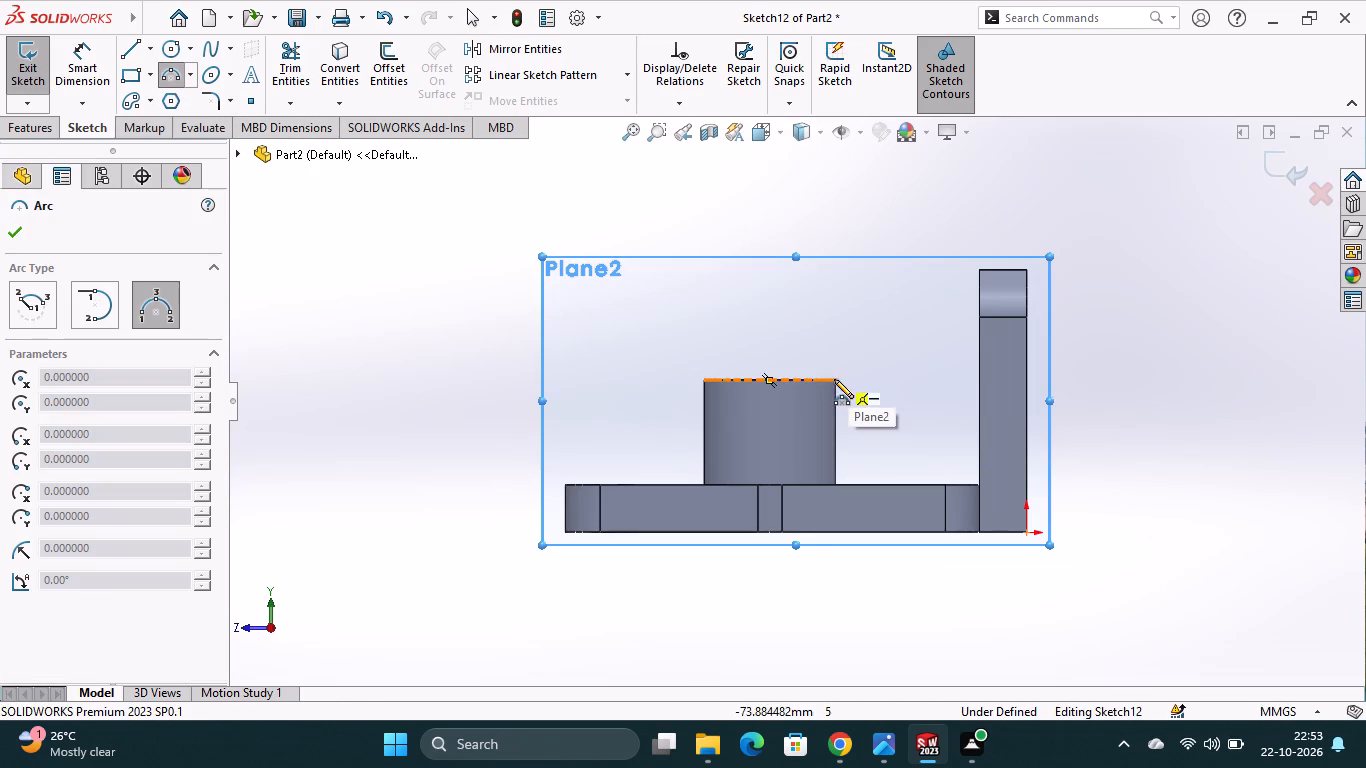
scroll(840, 382, "down", 4)
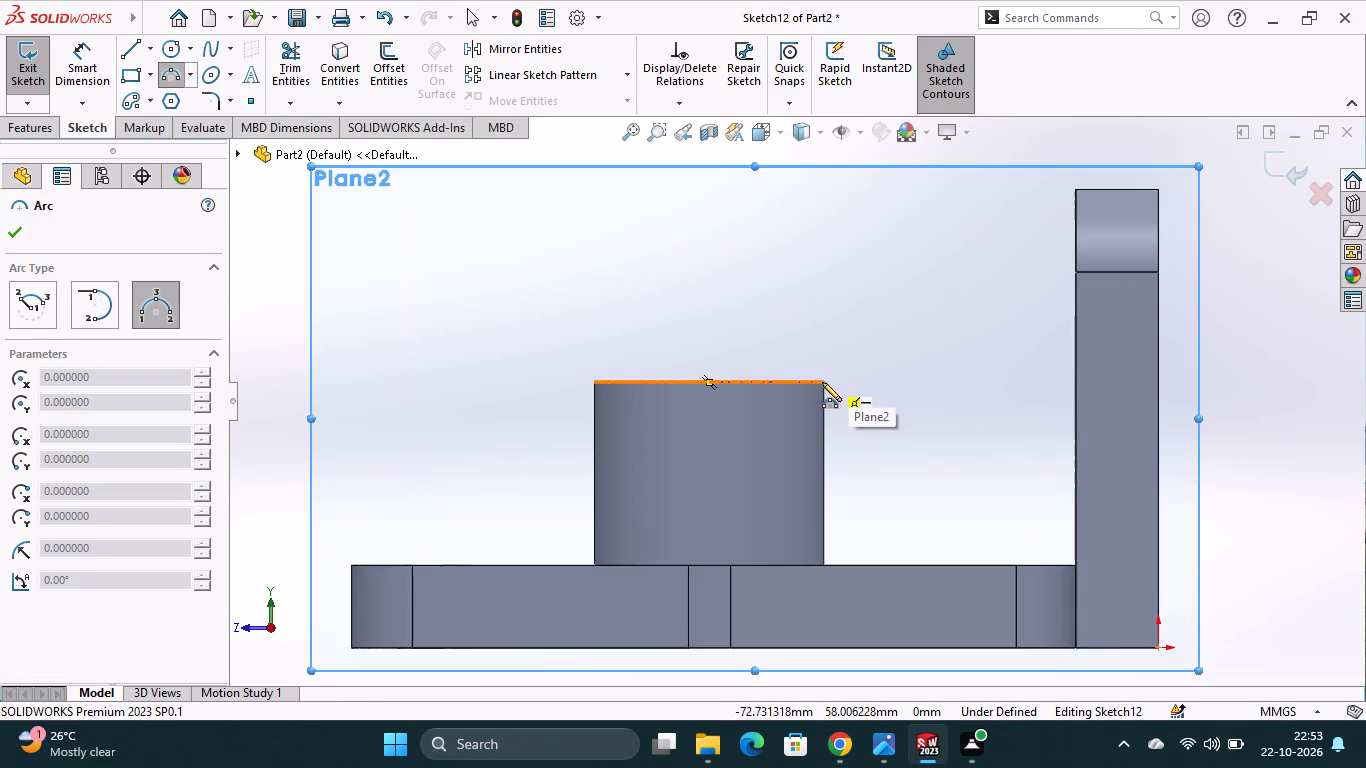
left_click(825, 380)
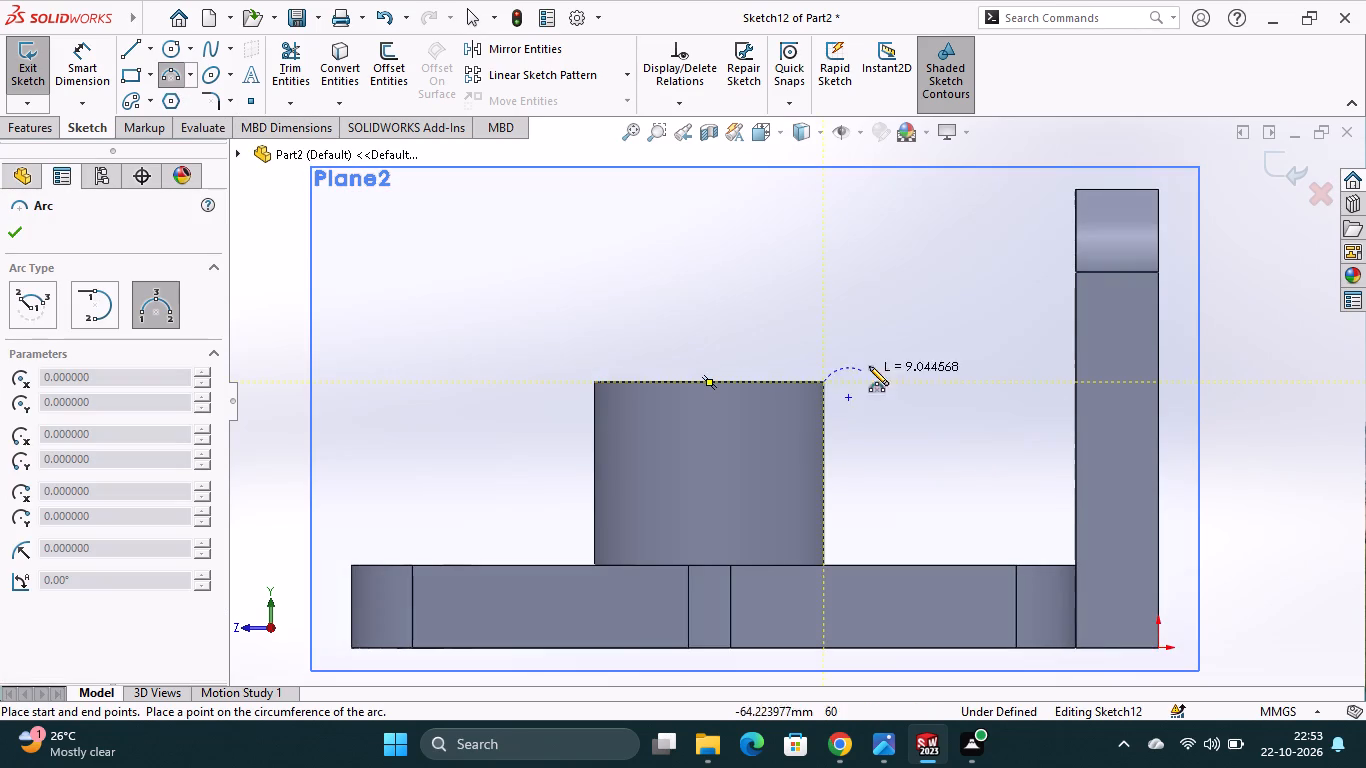
left_click(1073, 189)
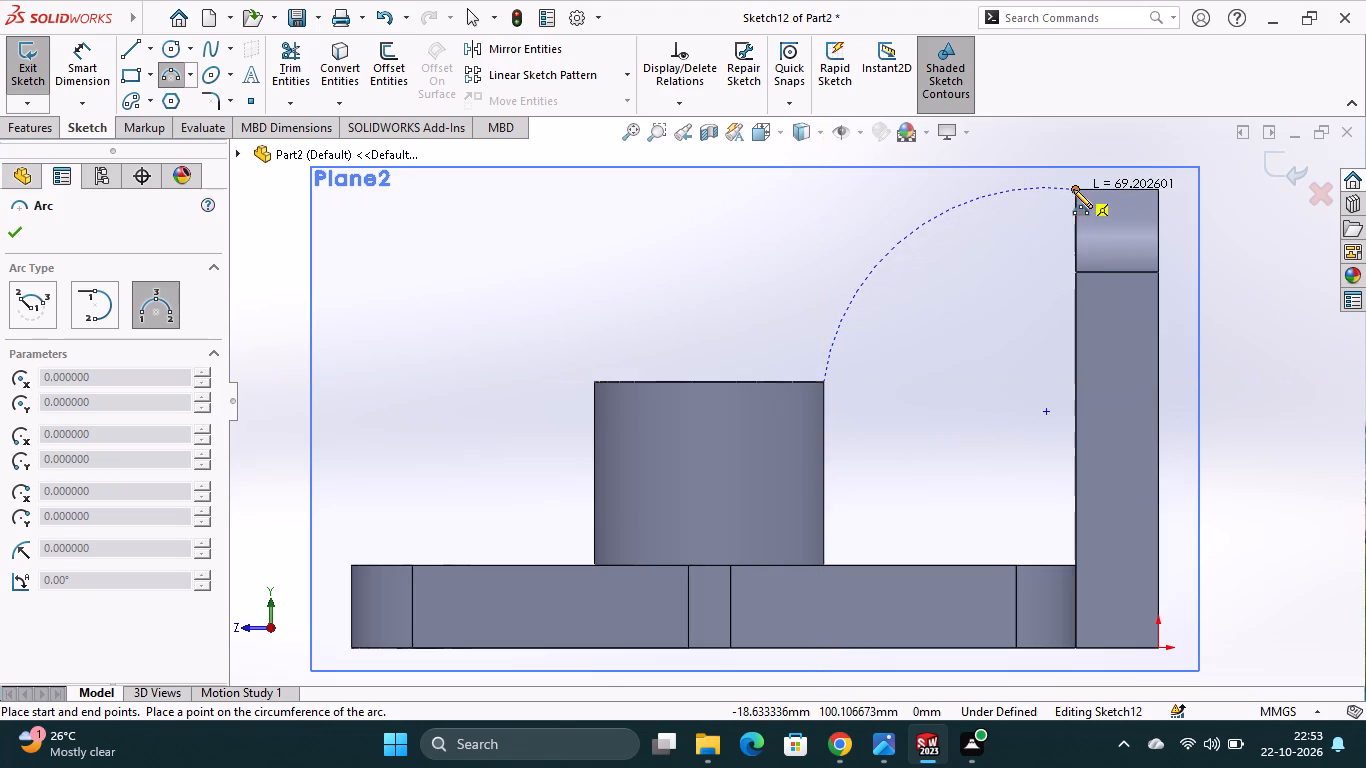
left_click(969, 338)
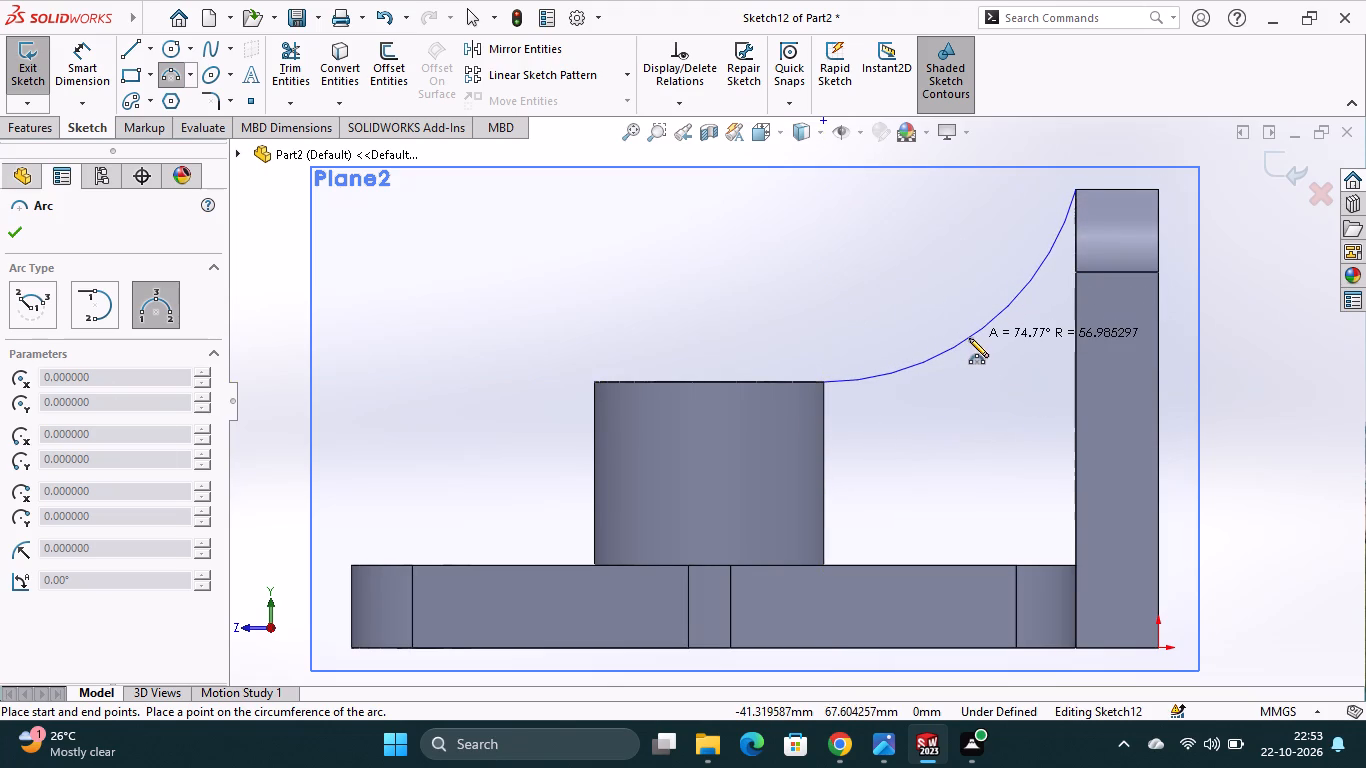
key("Escape")
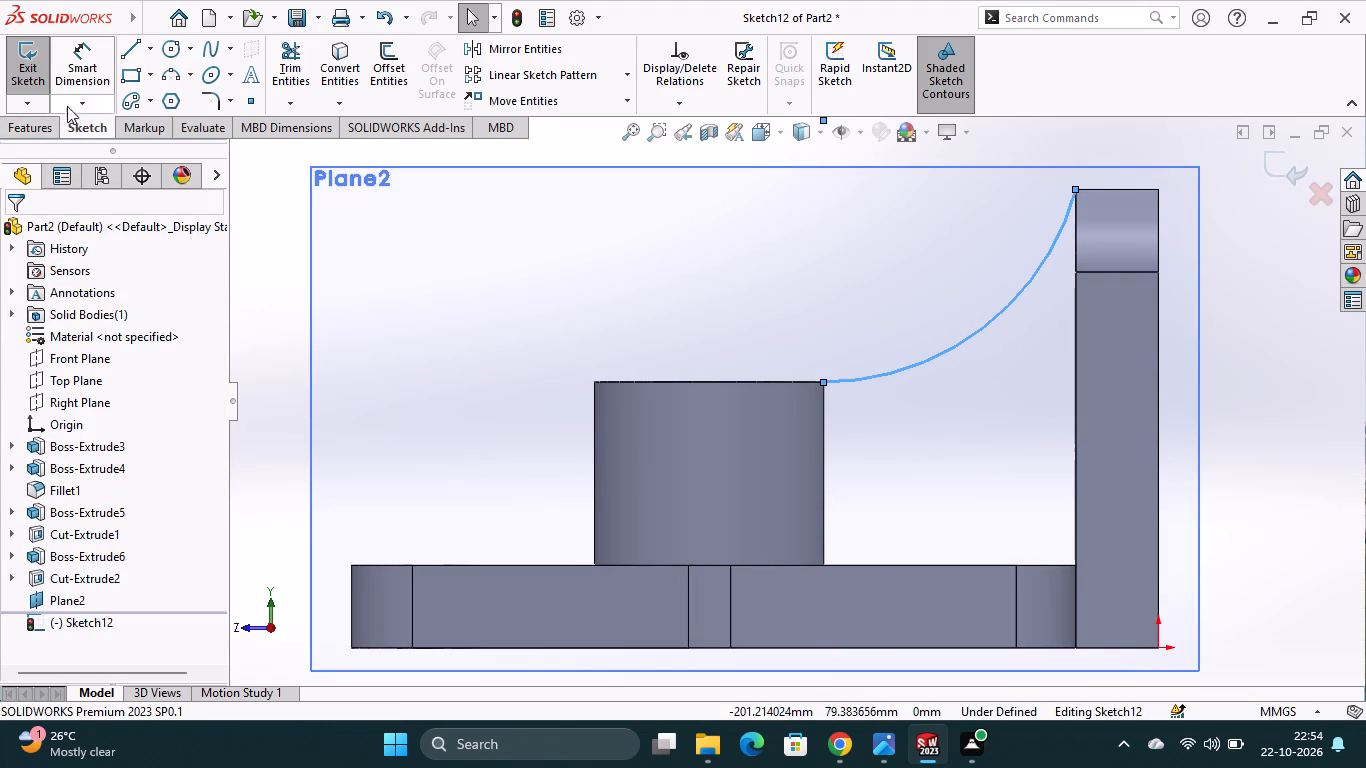
Dimension the arc's radius and set it to 60 mm.
left_click(87, 62)
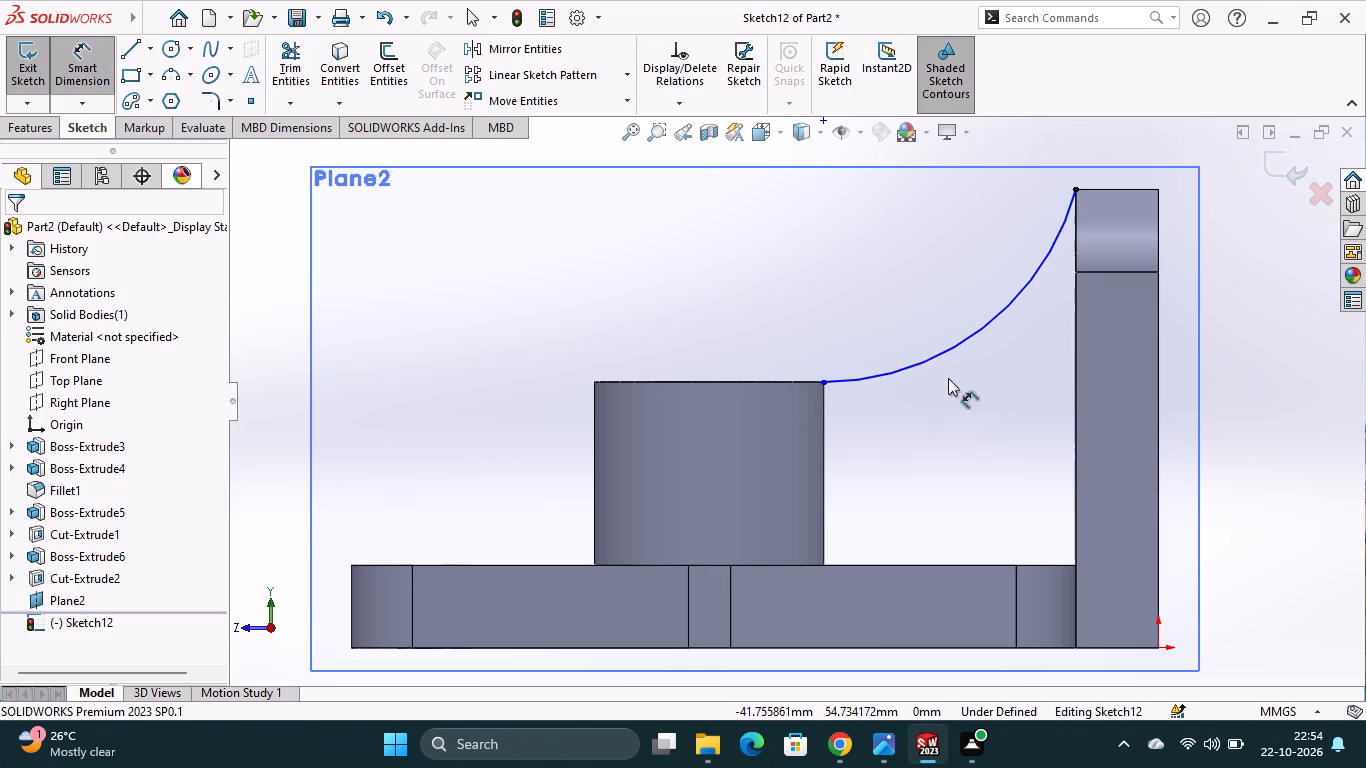
left_click(937, 363)
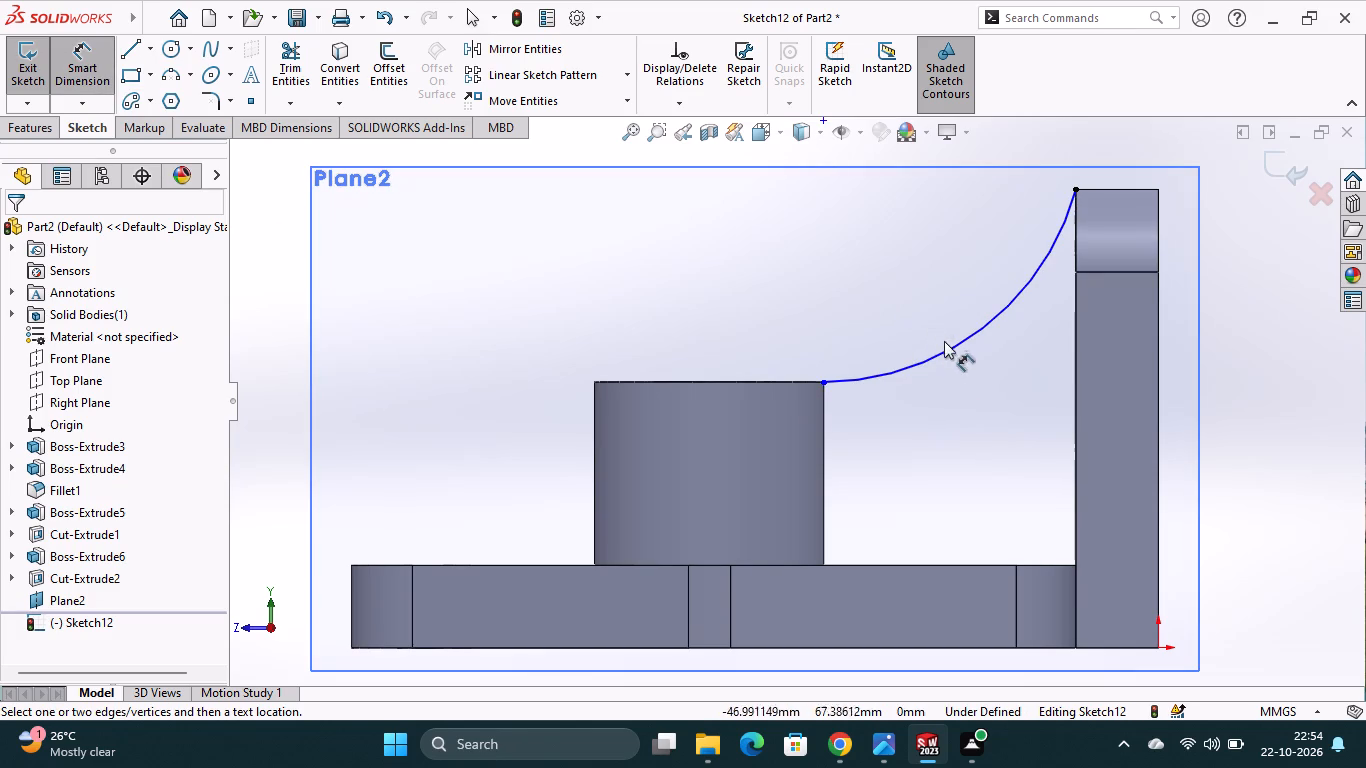
left_click(944, 350)
left_click(920, 296)
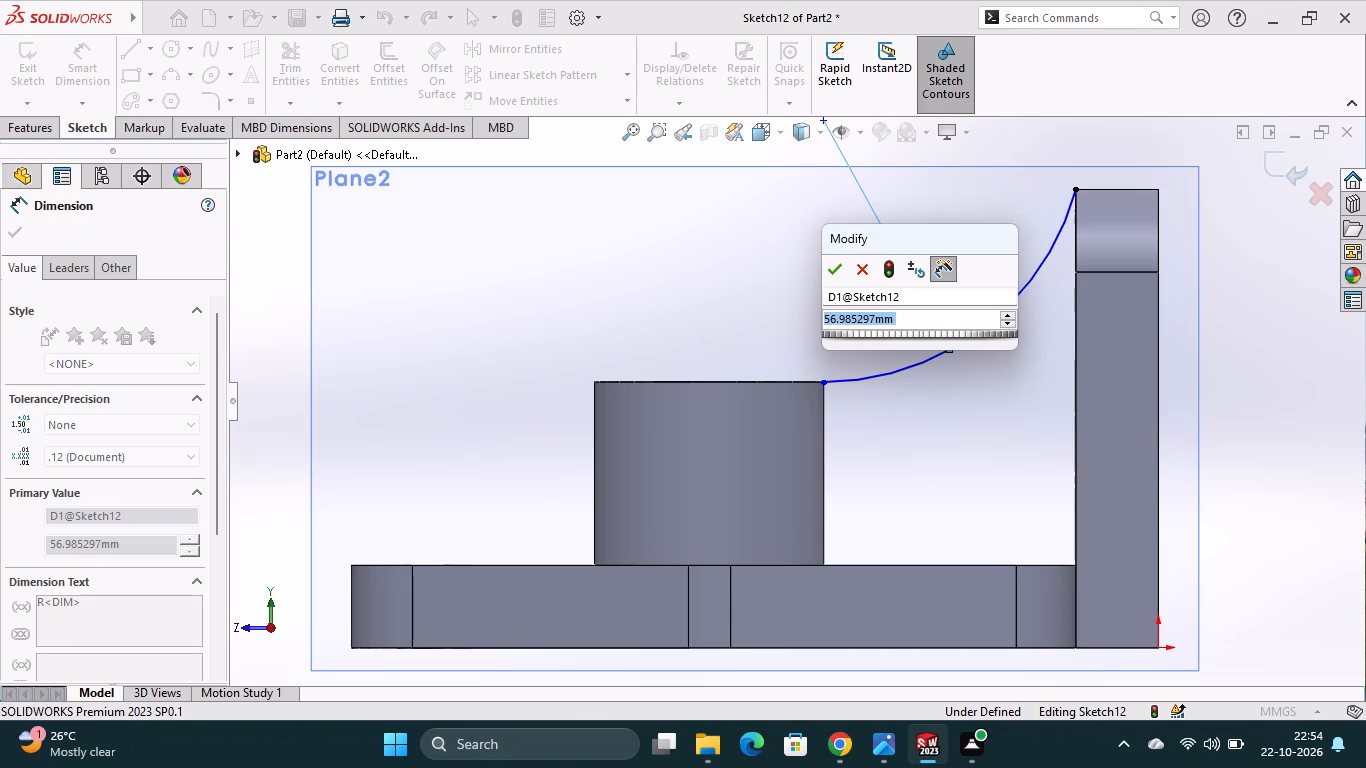
type("60")
key("Return")
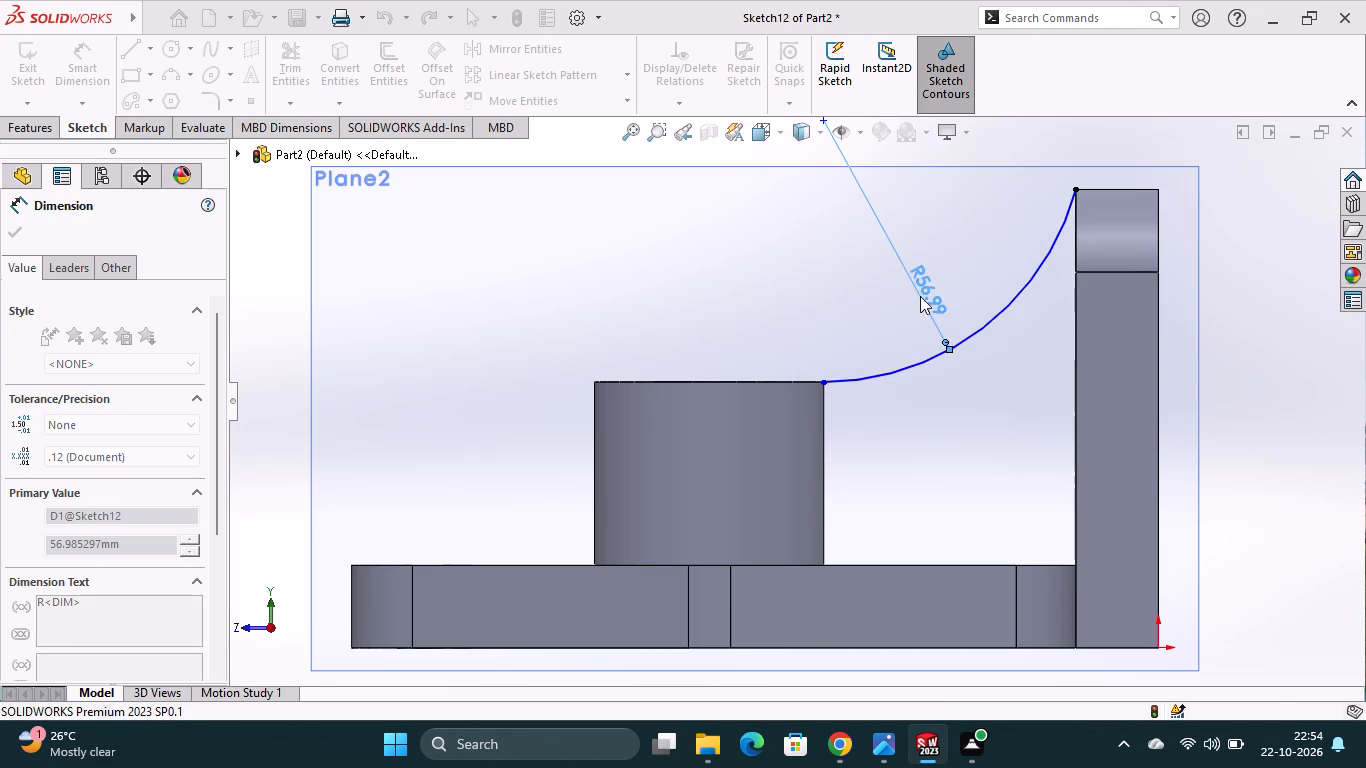
scroll(920, 296, "up", 1)
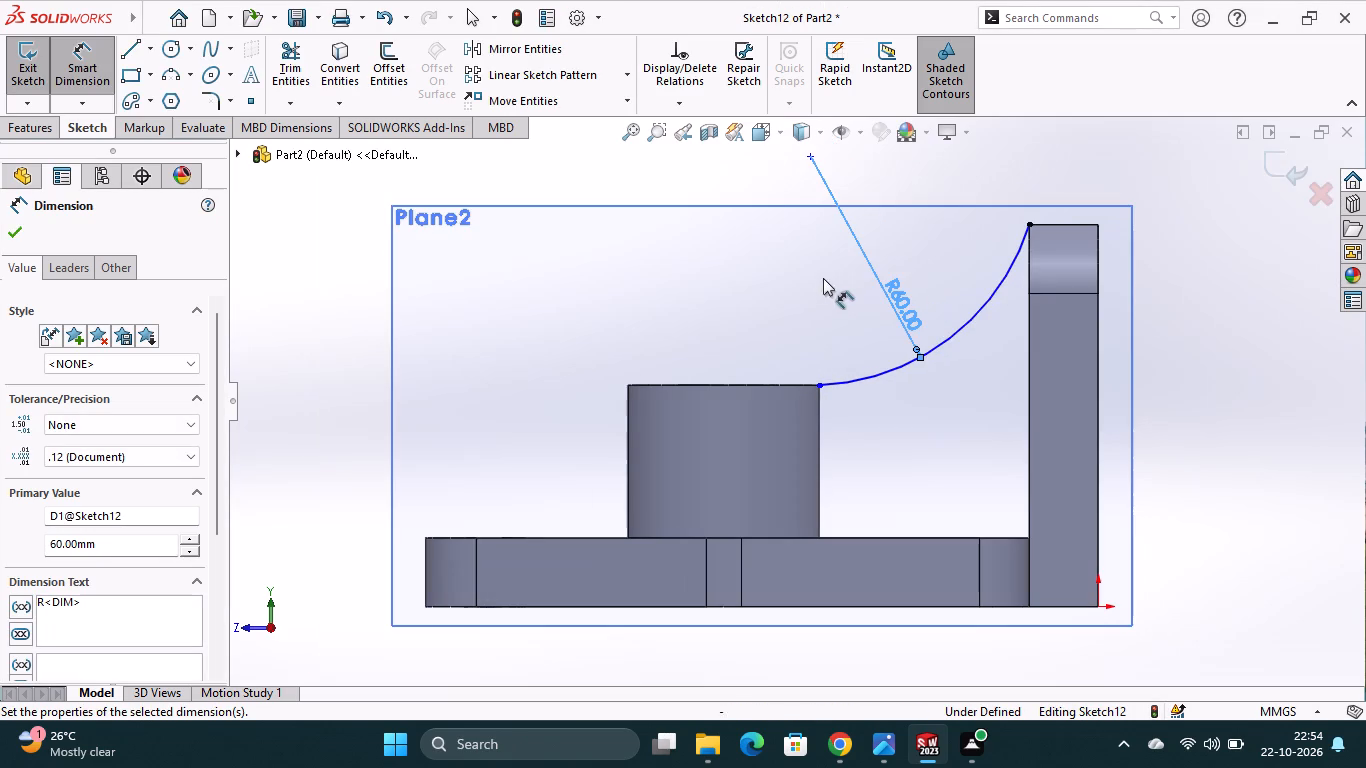
left_click(22, 238)
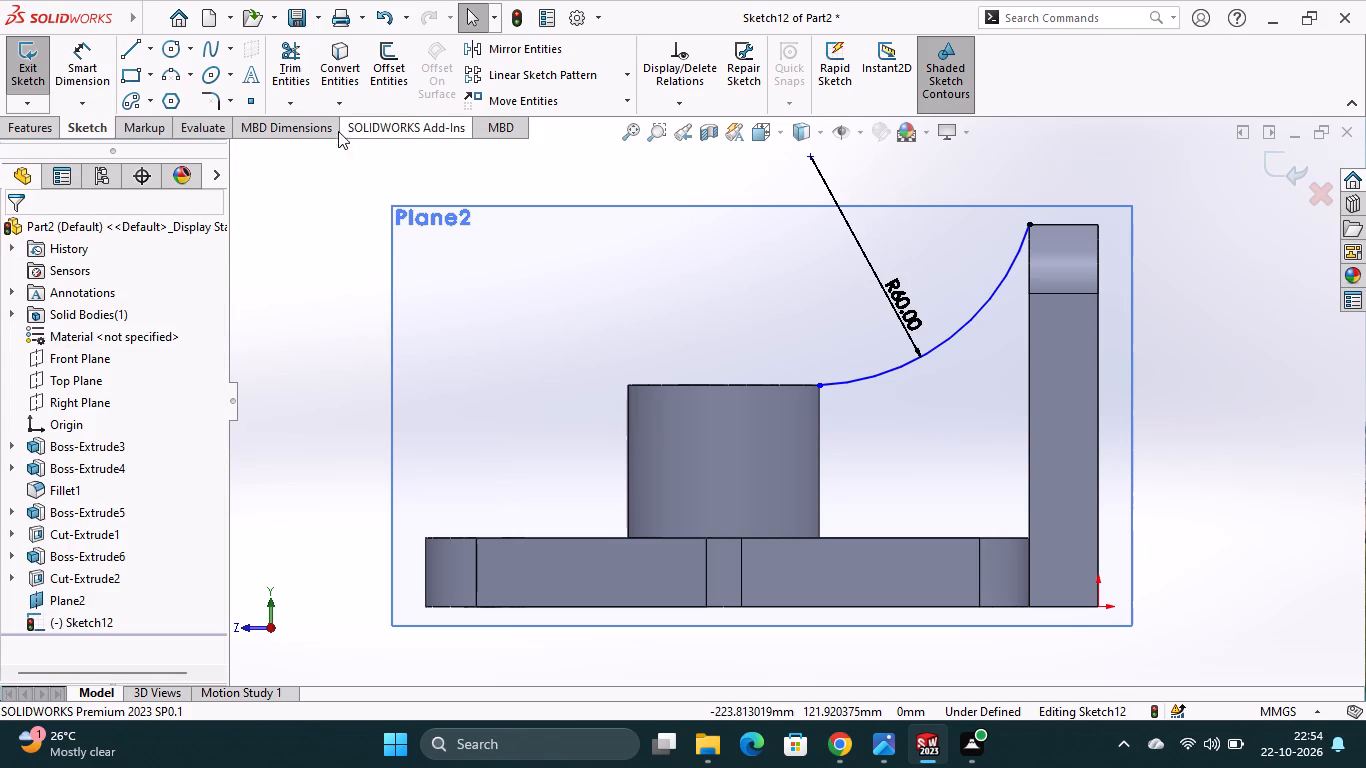
Create a 10 mm thick rib from the arc, thickened to both sides and filling down between the boss and the plate.
left_click(51, 131)
left_click(642, 59)
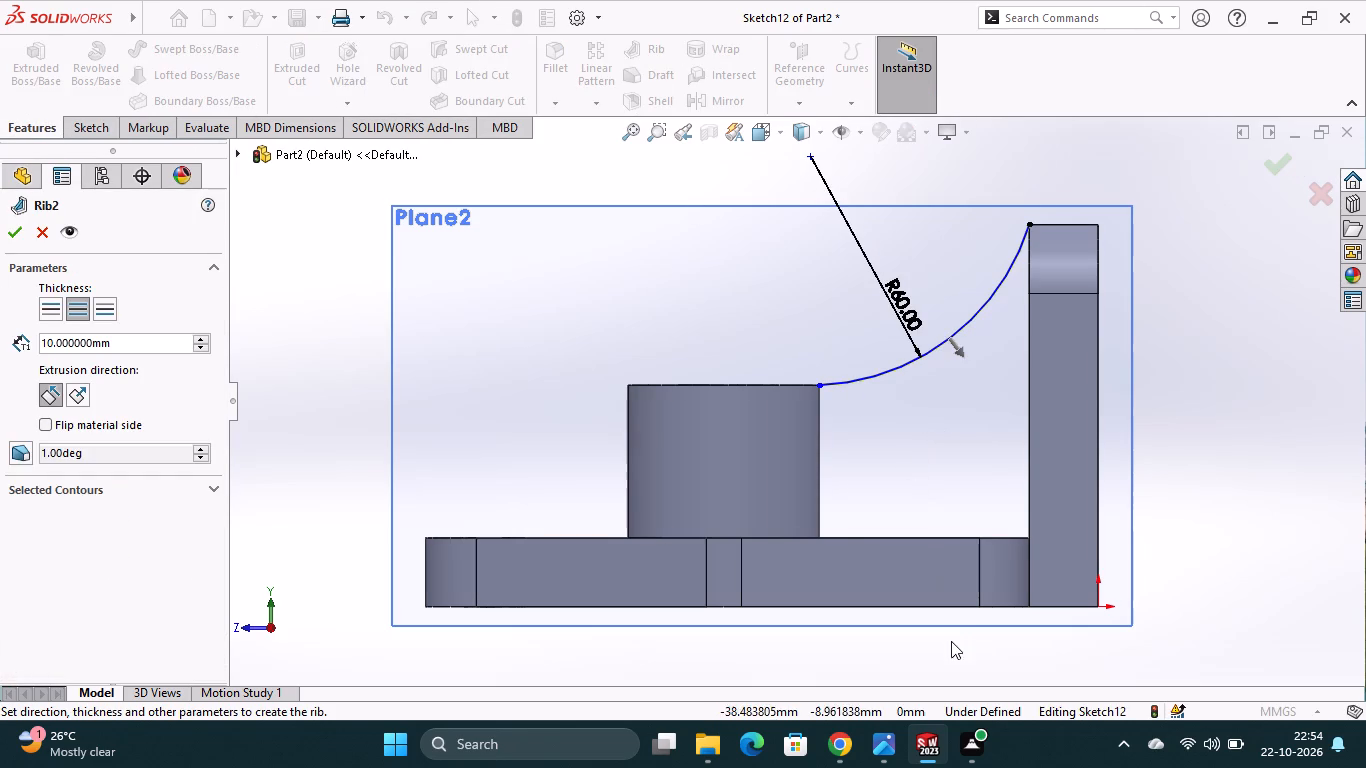
scroll(951, 641, "up", 3)
middle_click_drag(823, 591, 856, 617)
scroll(820, 592, "down", 1)
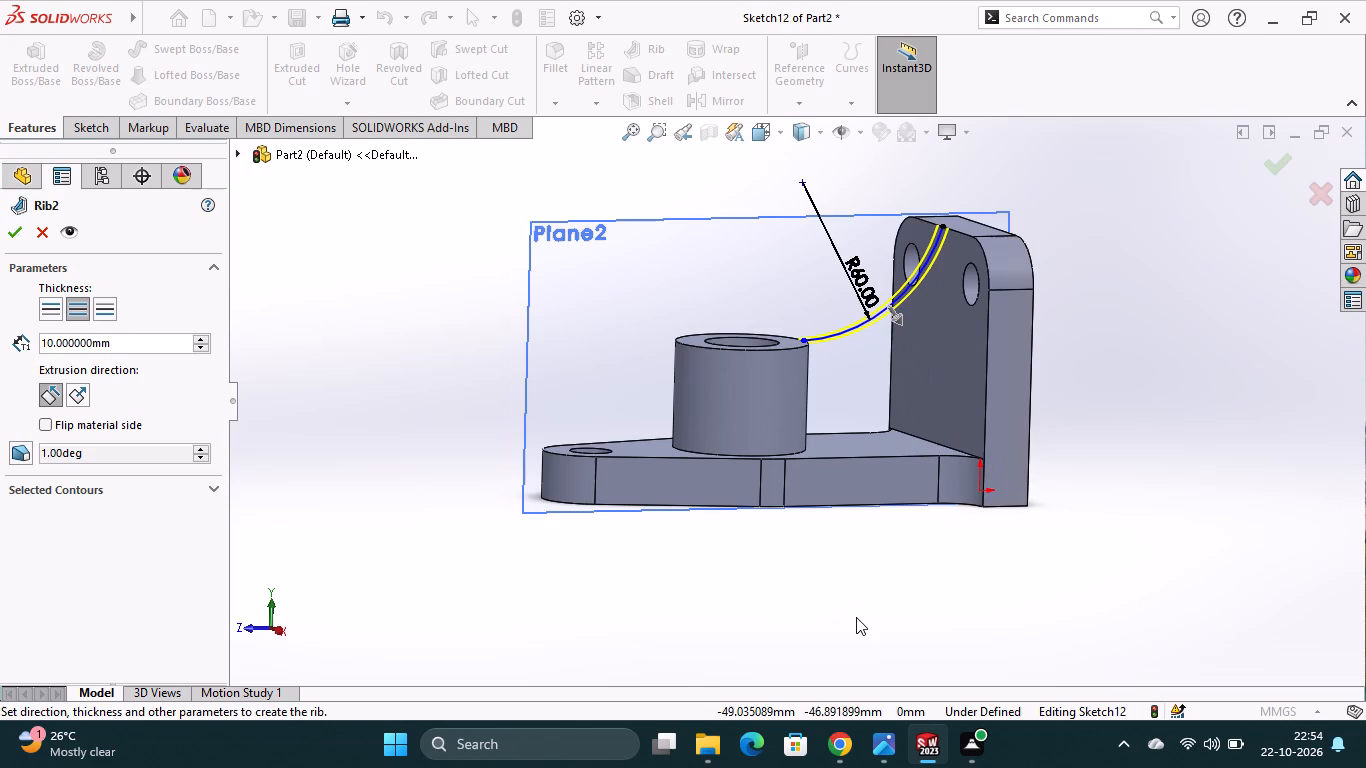
left_click(16, 233)
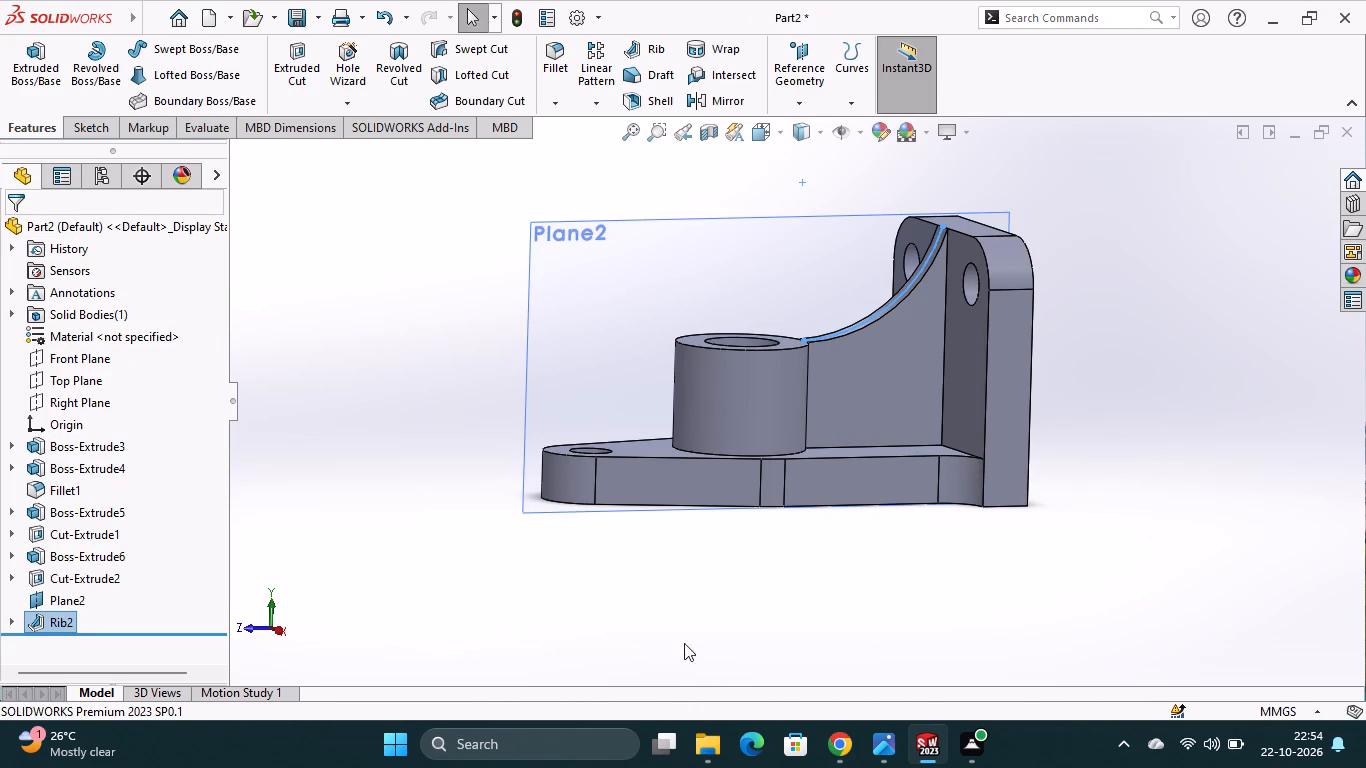
middle_click_drag(746, 633, 838, 663)
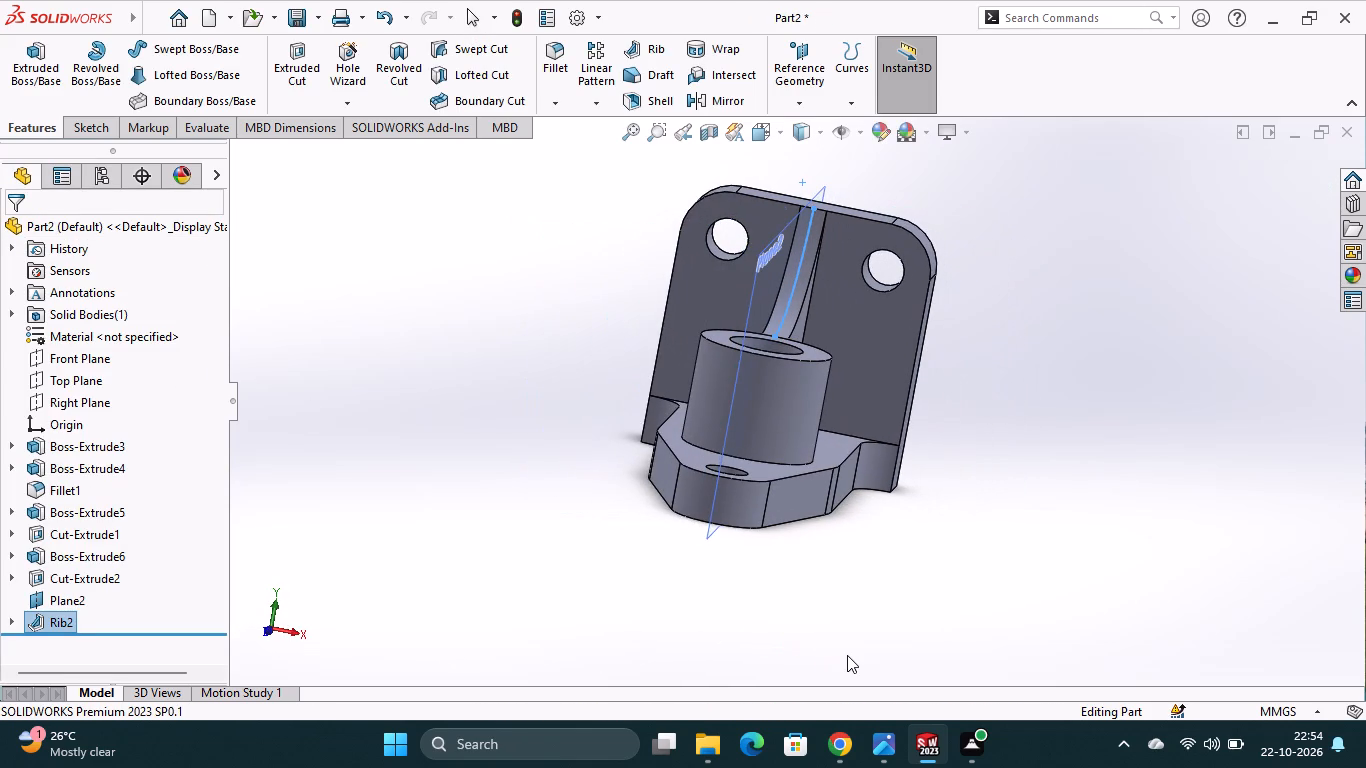
key("Escape")
key("Escape")
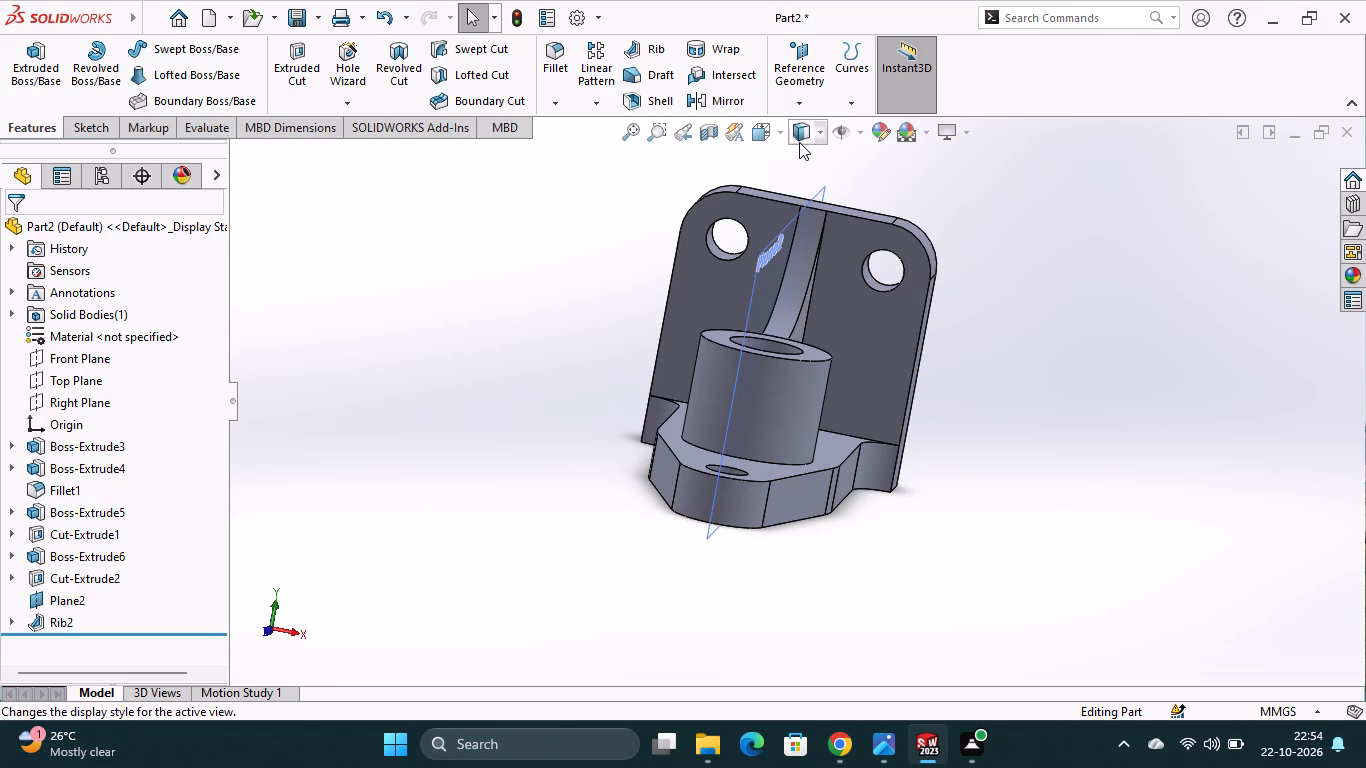
Hide the reference planes in the model view.
left_click(860, 137)
left_click(843, 165)
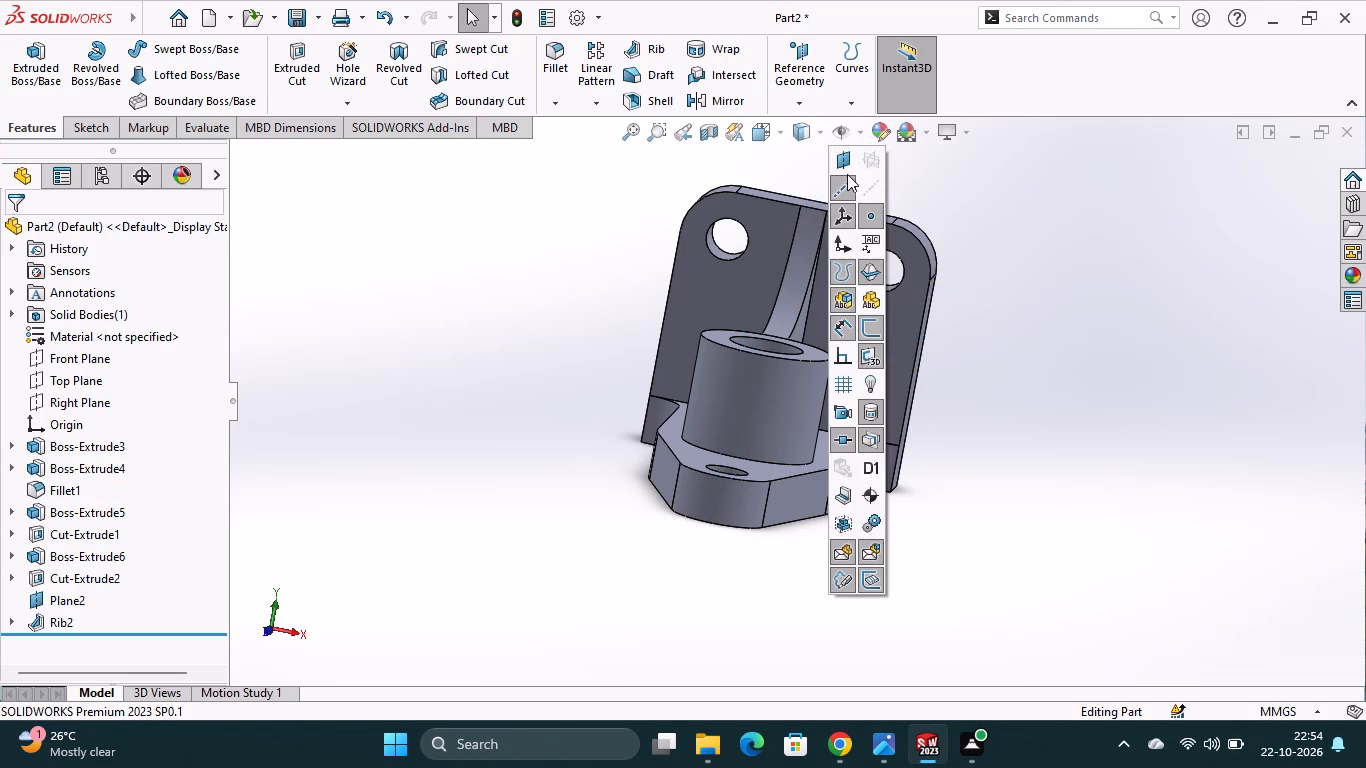
left_click(972, 236)
Examine the bracket from above and in isometric view, closing in on where the rib meets the boss's top edge.
middle_click_drag(907, 518, 907, 519)
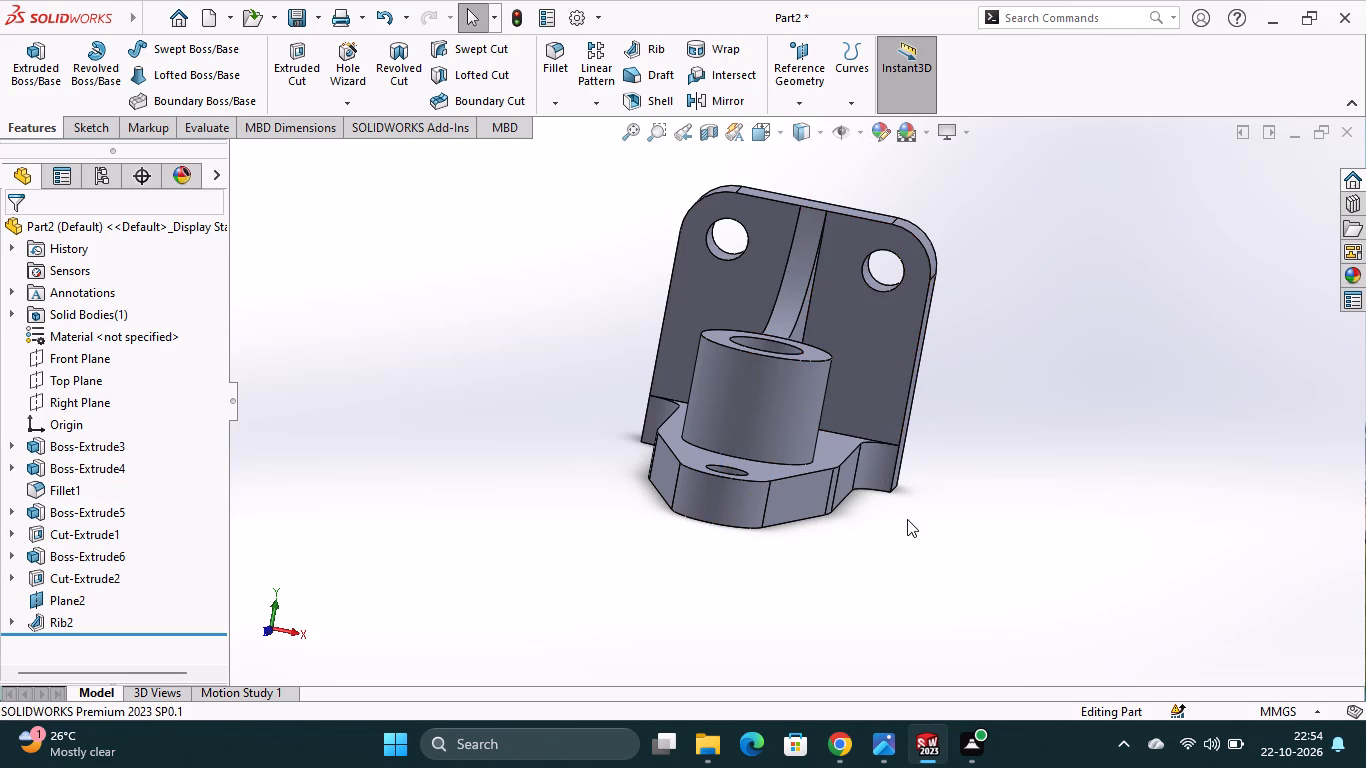
middle_click_drag(907, 519, 910, 577)
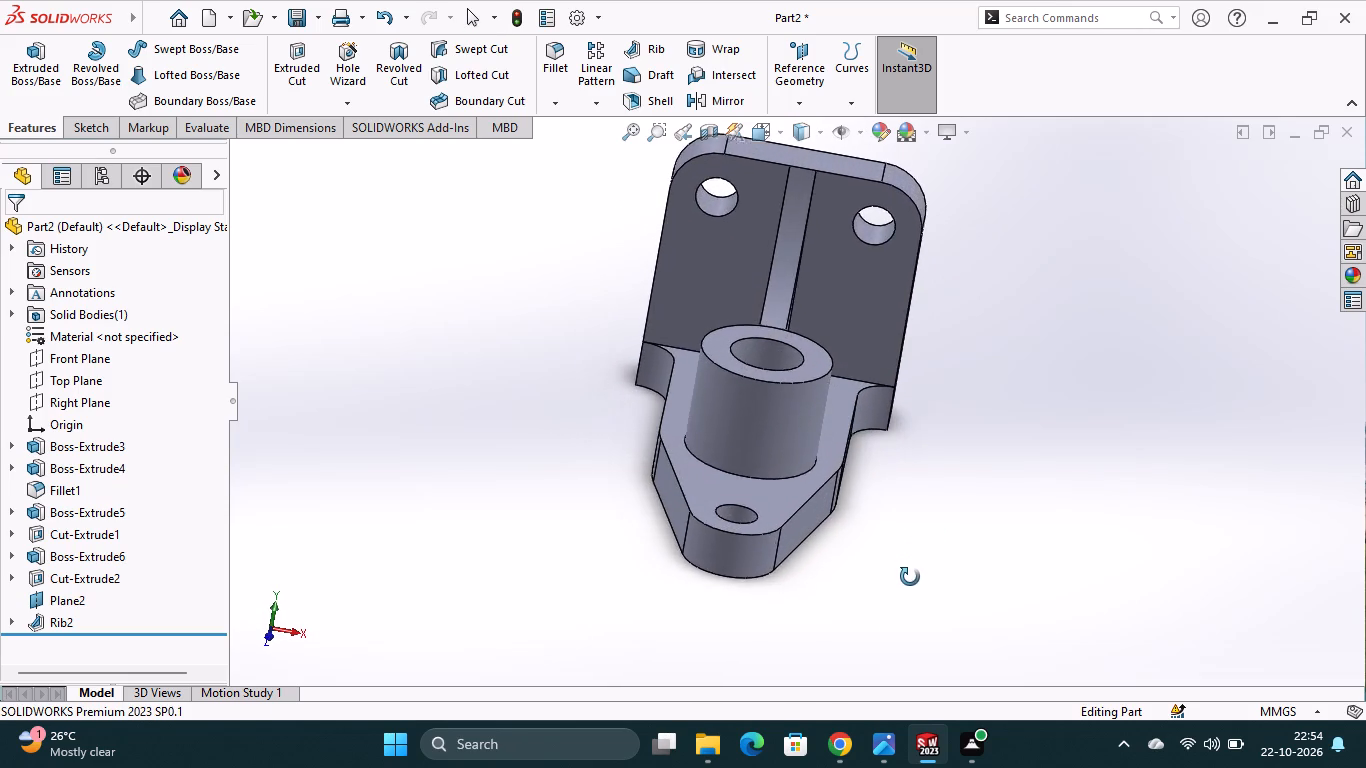
middle_click_drag(910, 577, 907, 585)
scroll(907, 585, "up", 3)
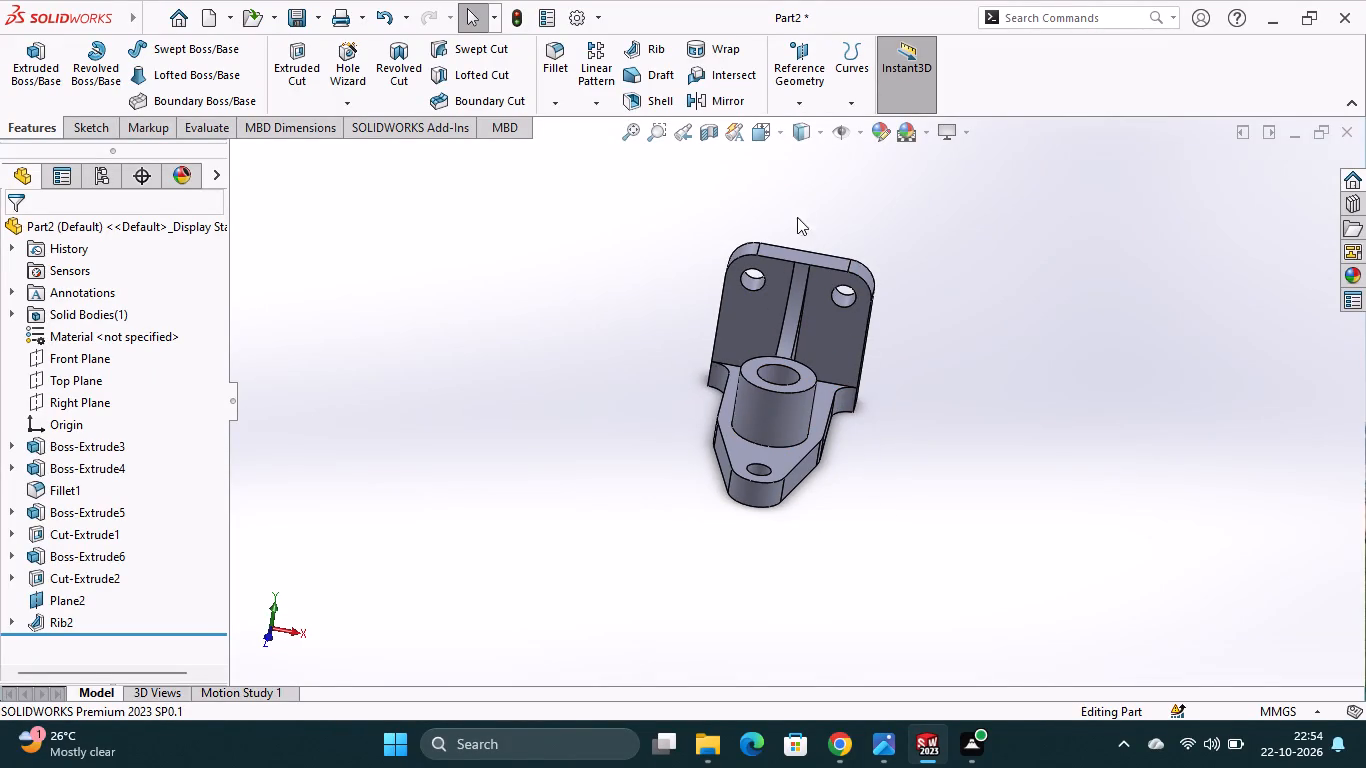
left_click(778, 137)
left_click(882, 187)
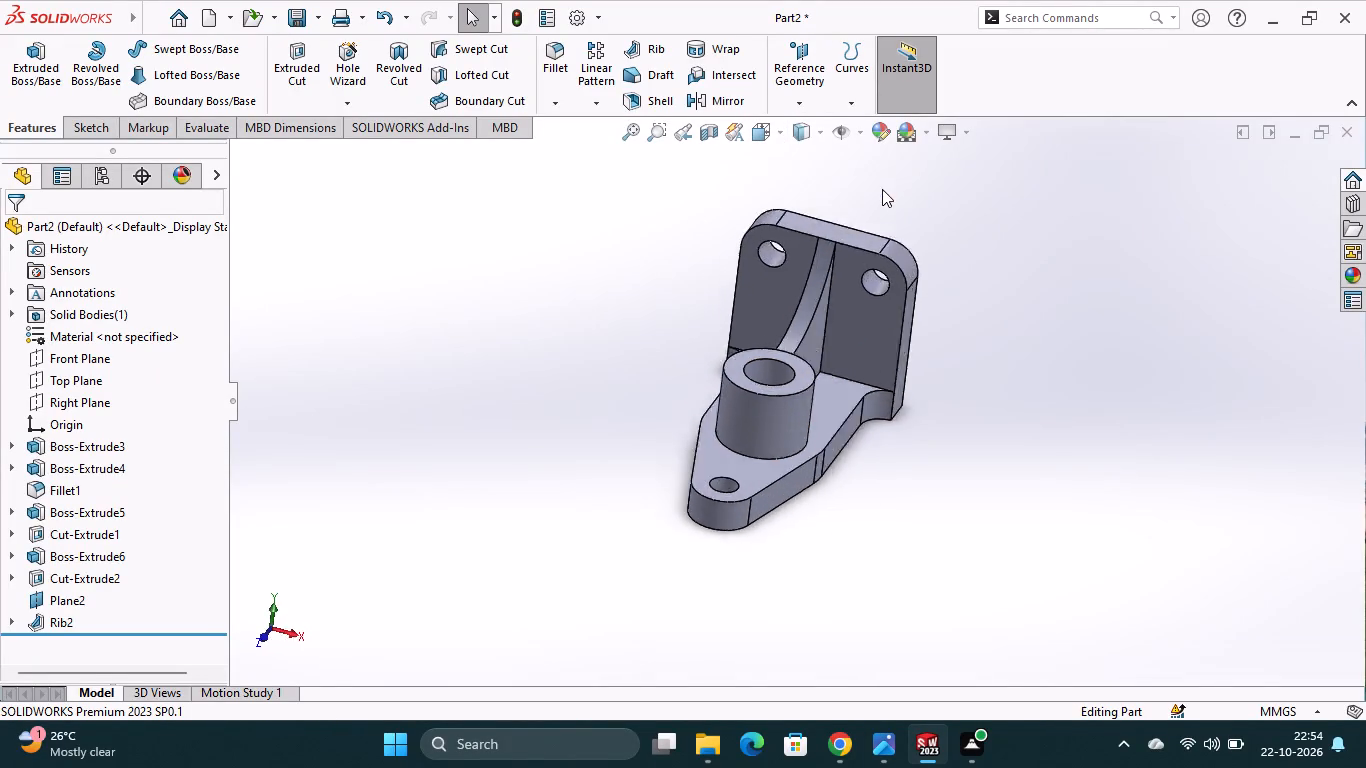
scroll(834, 327, "down", 2)
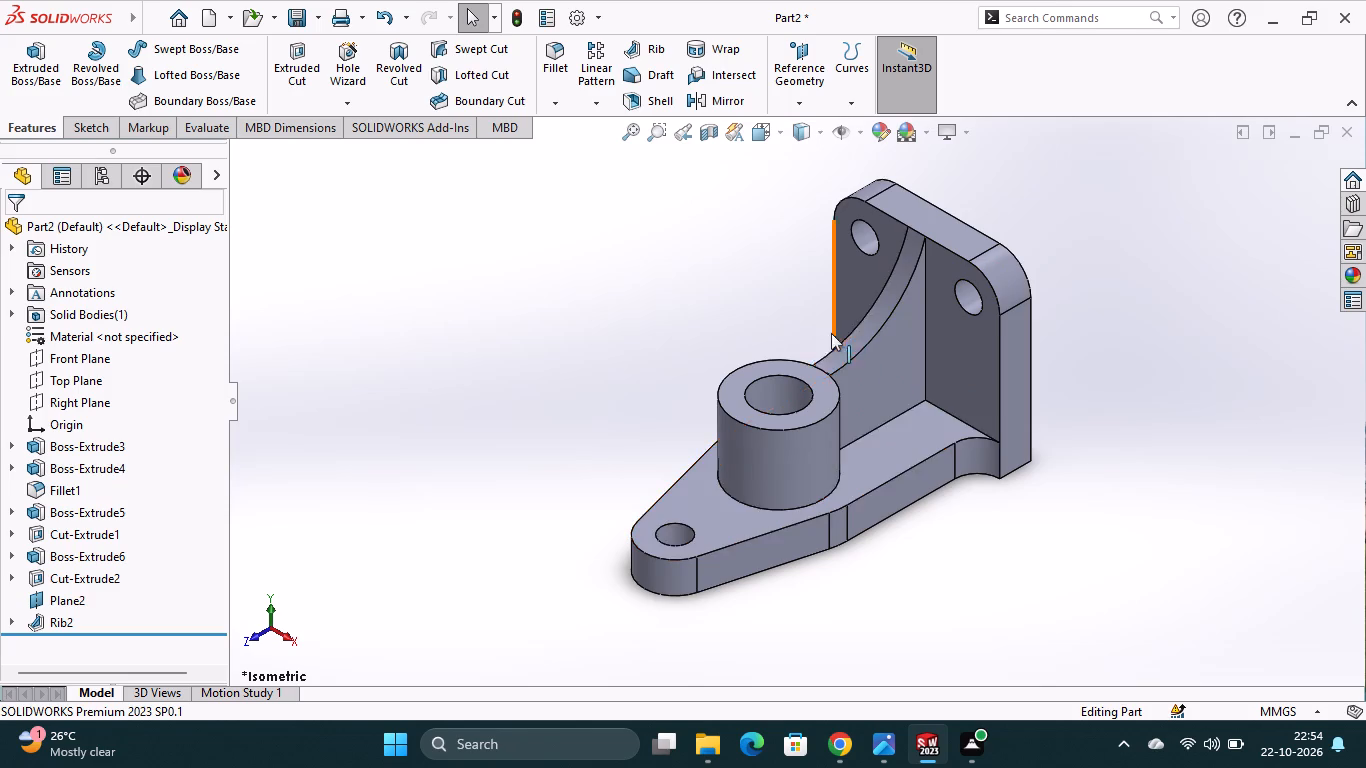
scroll(831, 333, "down", 3)
scroll(820, 466, "down", 4)
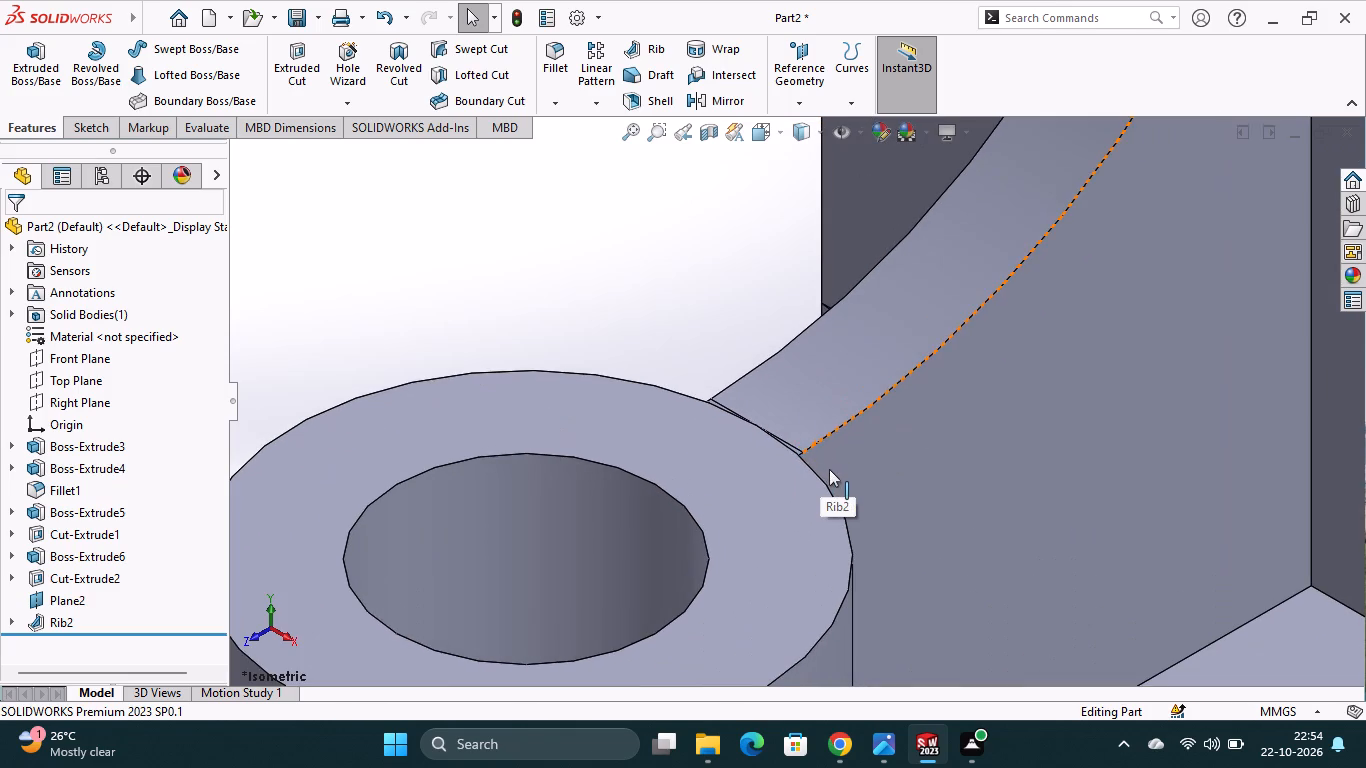
Sketch a corner rectangle about 10 by 2 mm on the boss's top face, spanning the rib's width and overlapping its lower end.
left_click(774, 453)
left_click(854, 401)
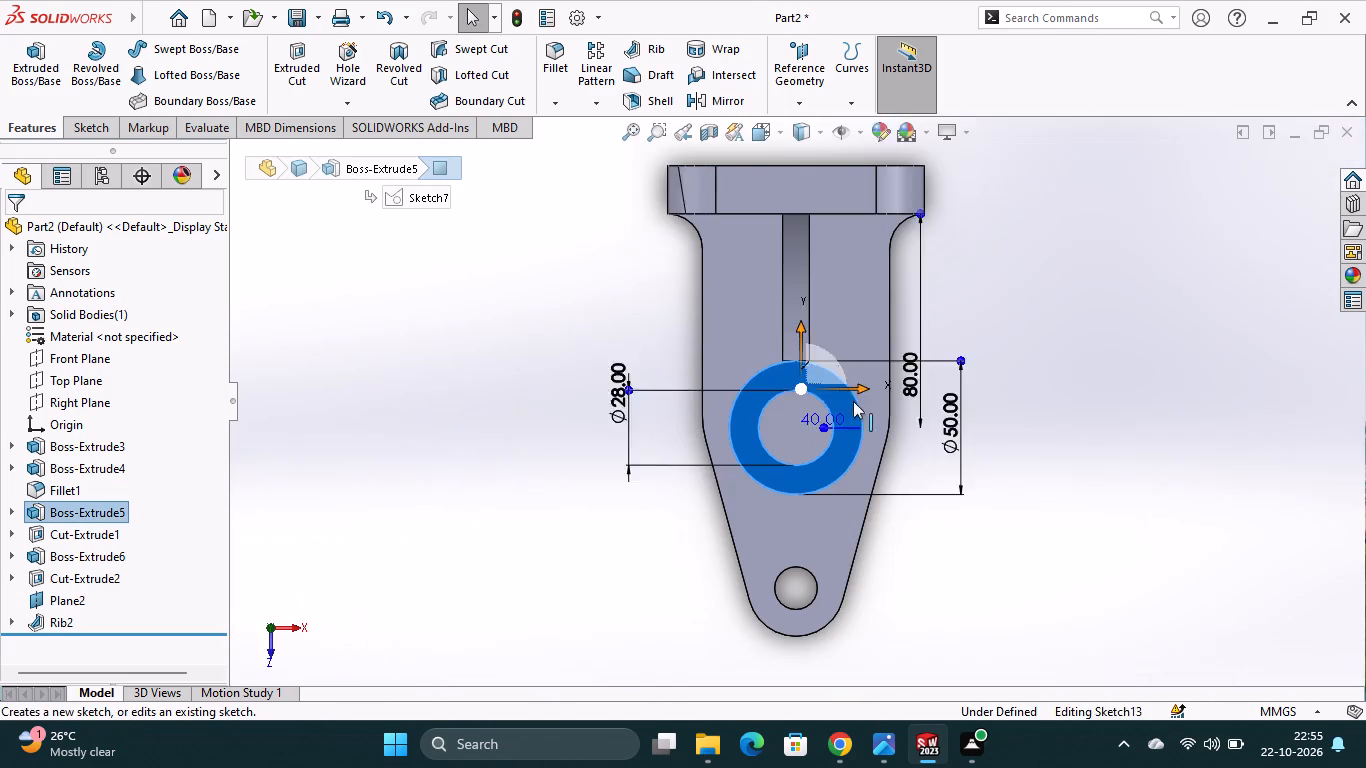
scroll(794, 347, "down", 5)
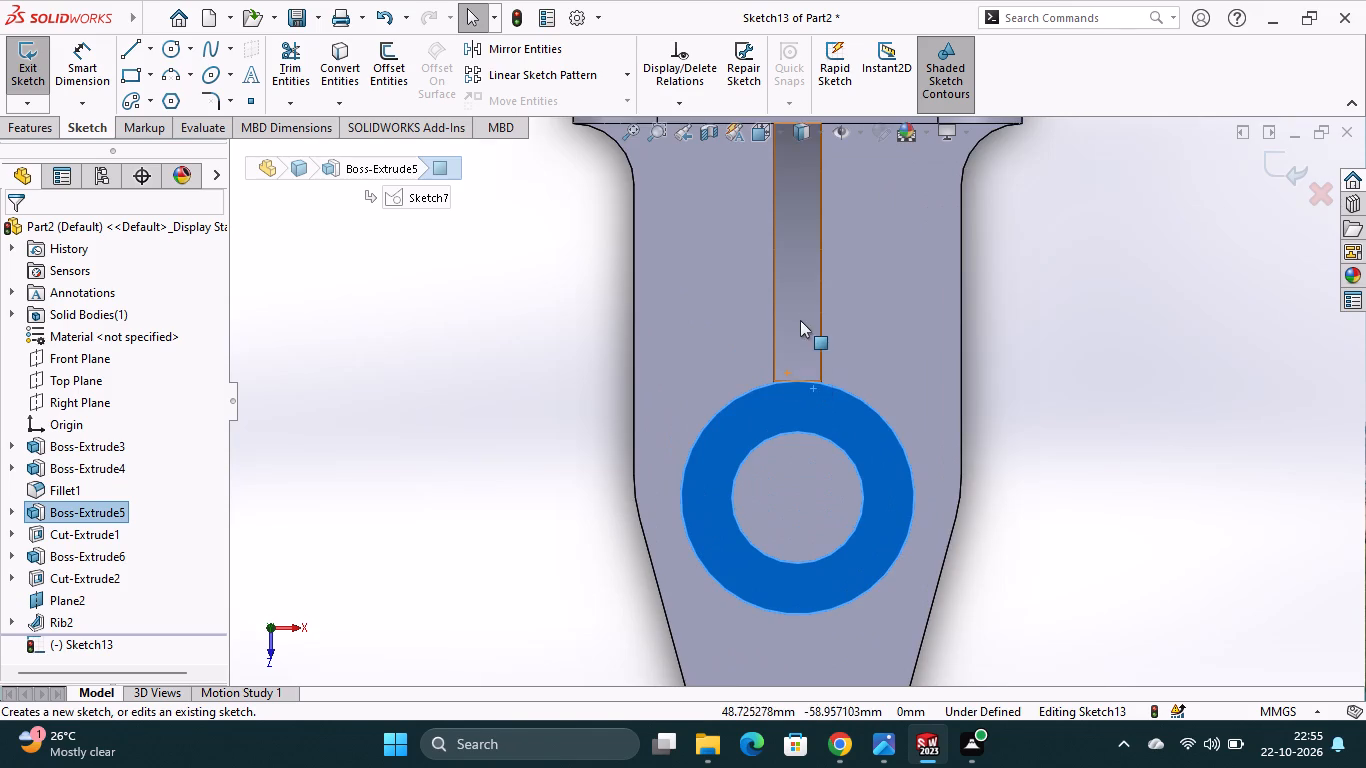
scroll(800, 320, "down", 3)
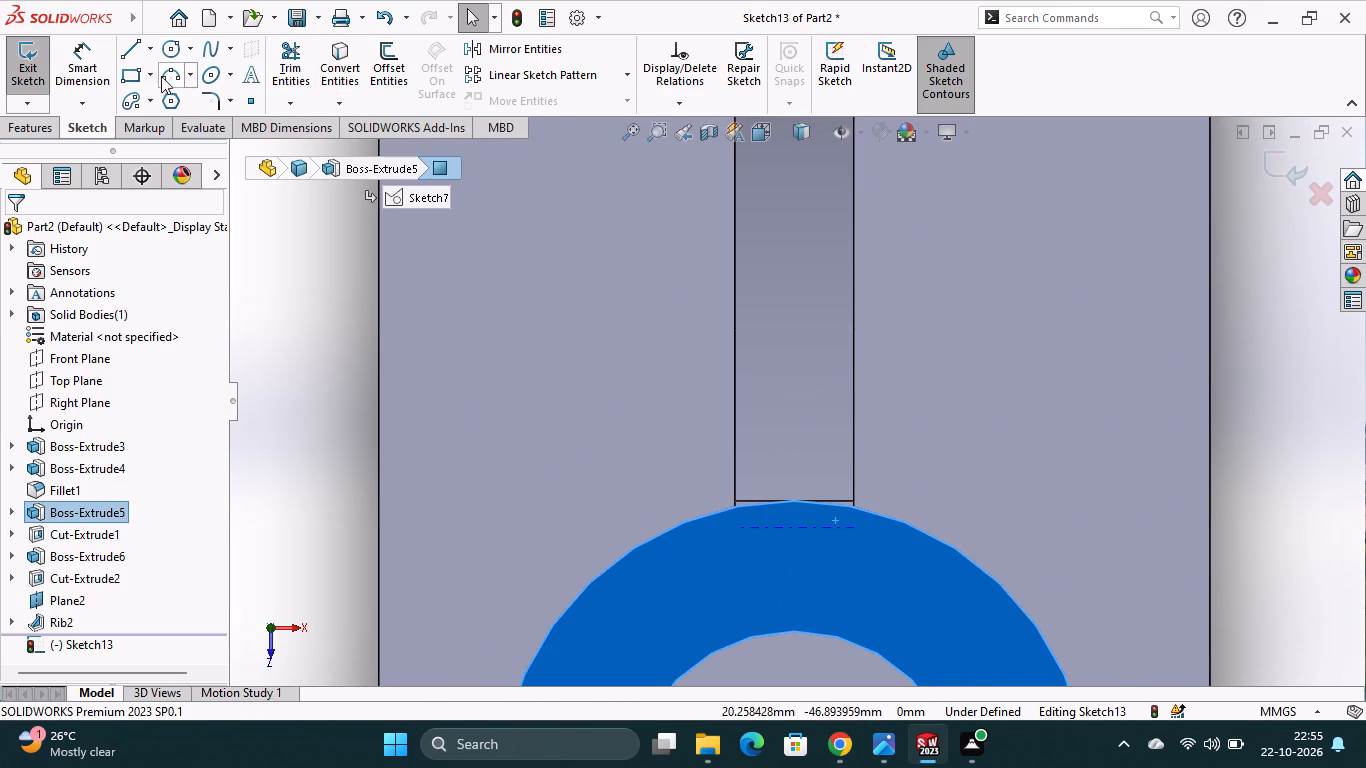
left_click(124, 76)
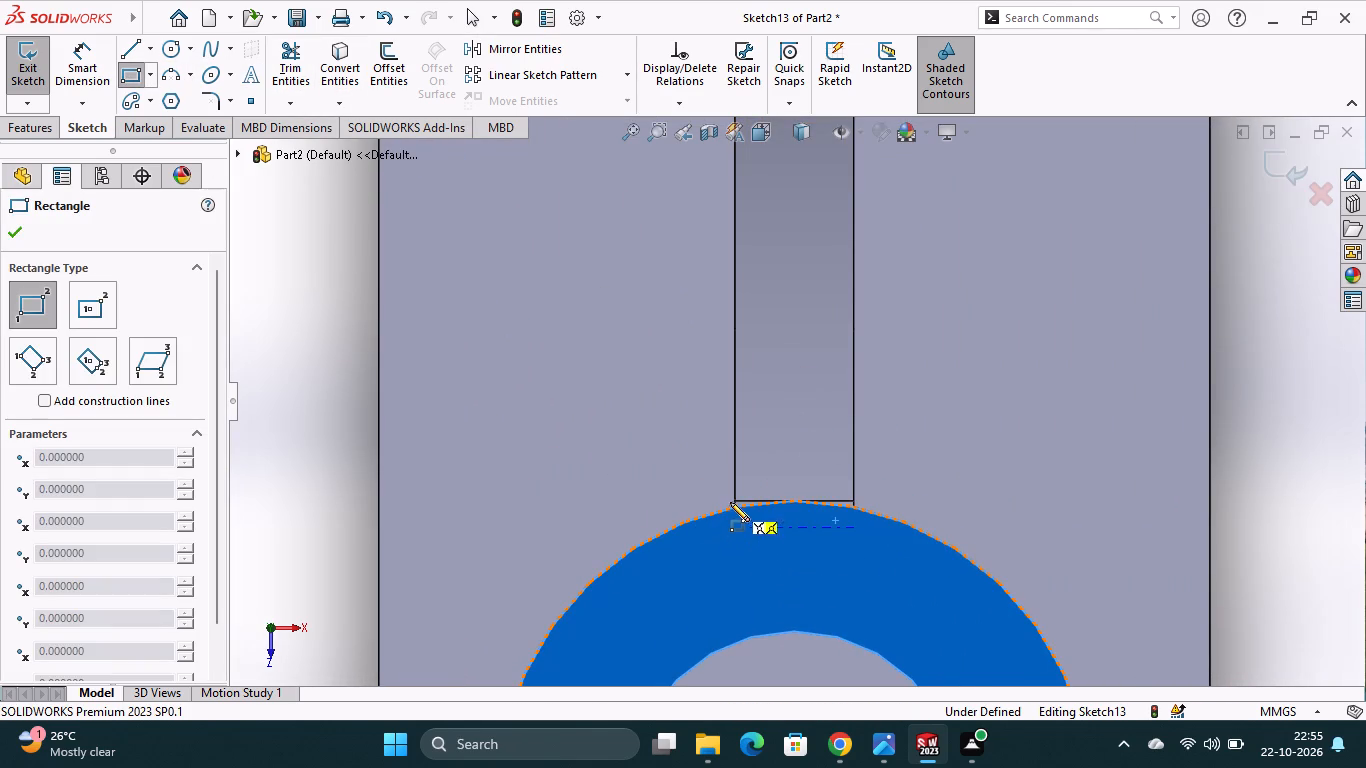
middle_click_drag(1036, 578, 1001, 595)
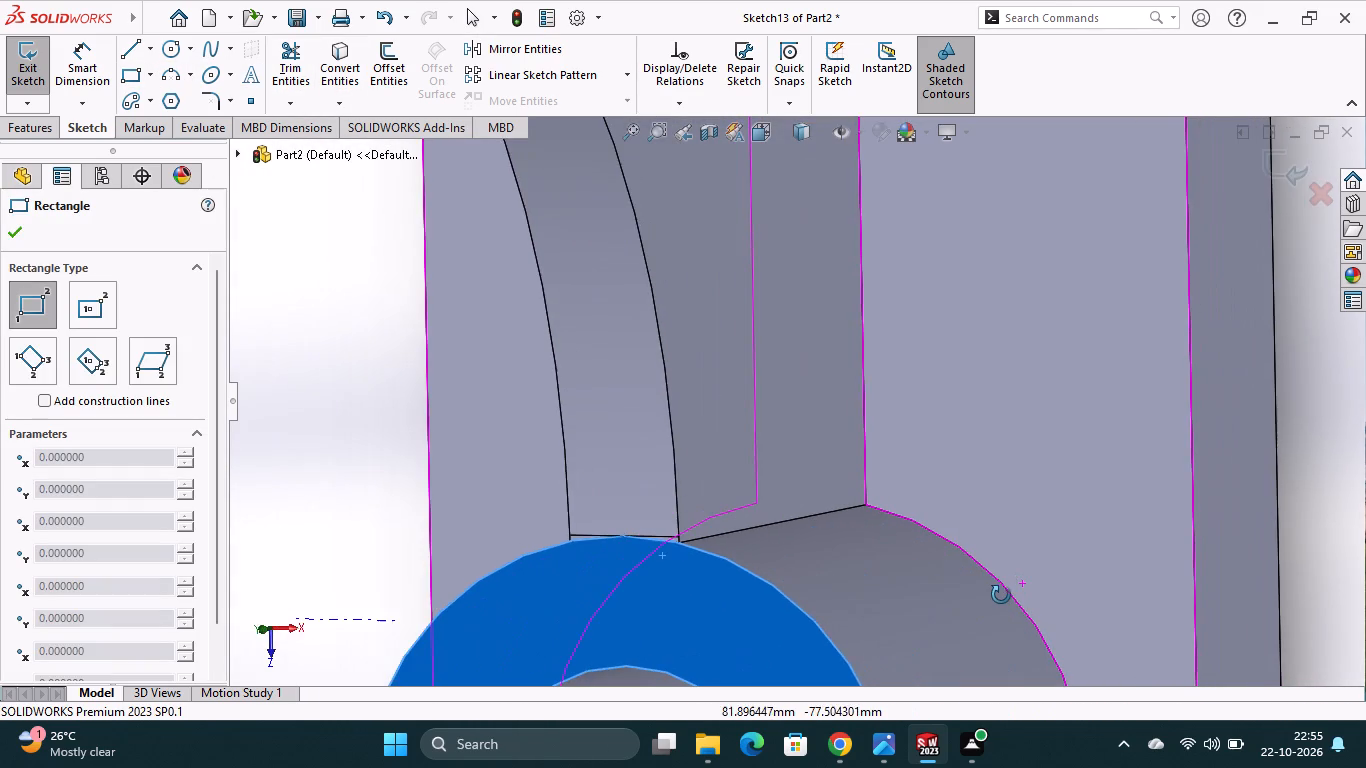
middle_click_drag(1001, 595, 1025, 577)
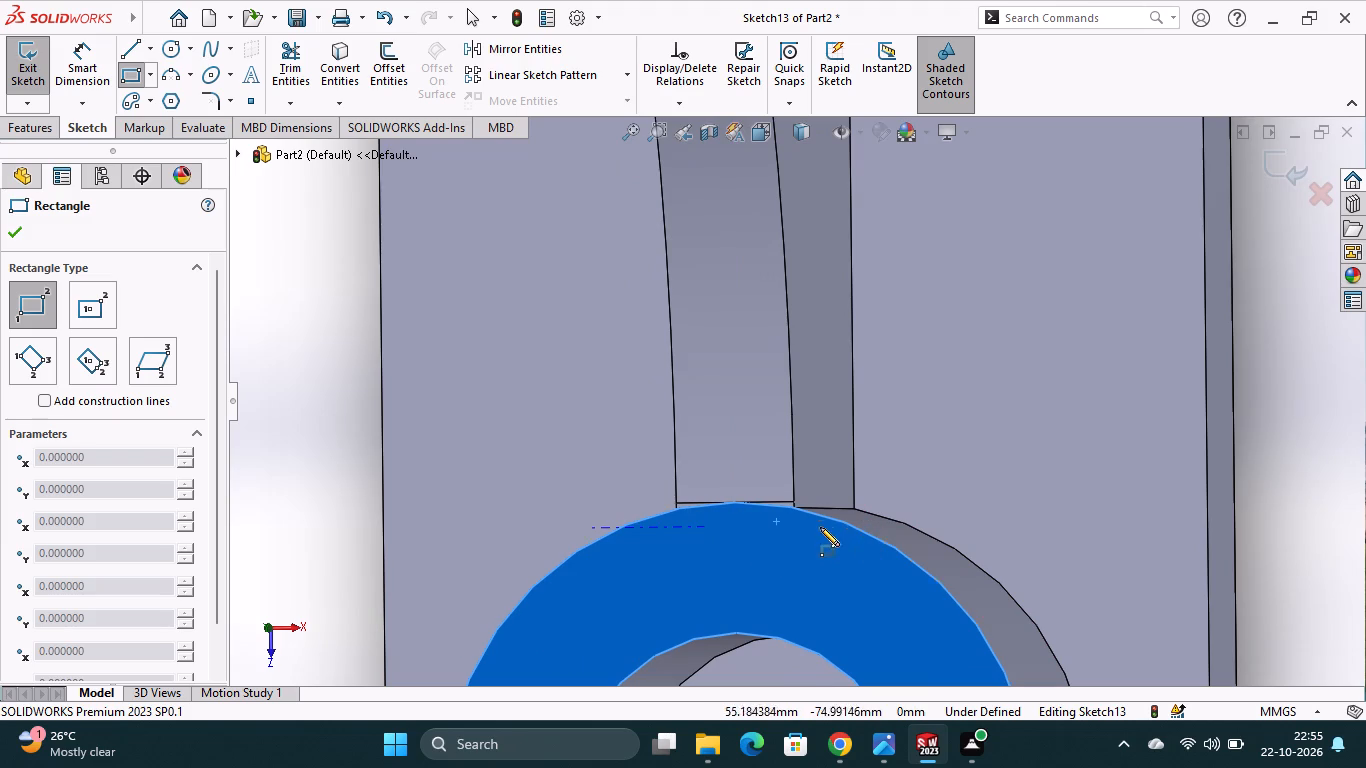
scroll(787, 515, "down", 6)
scroll(832, 445, "down", 5)
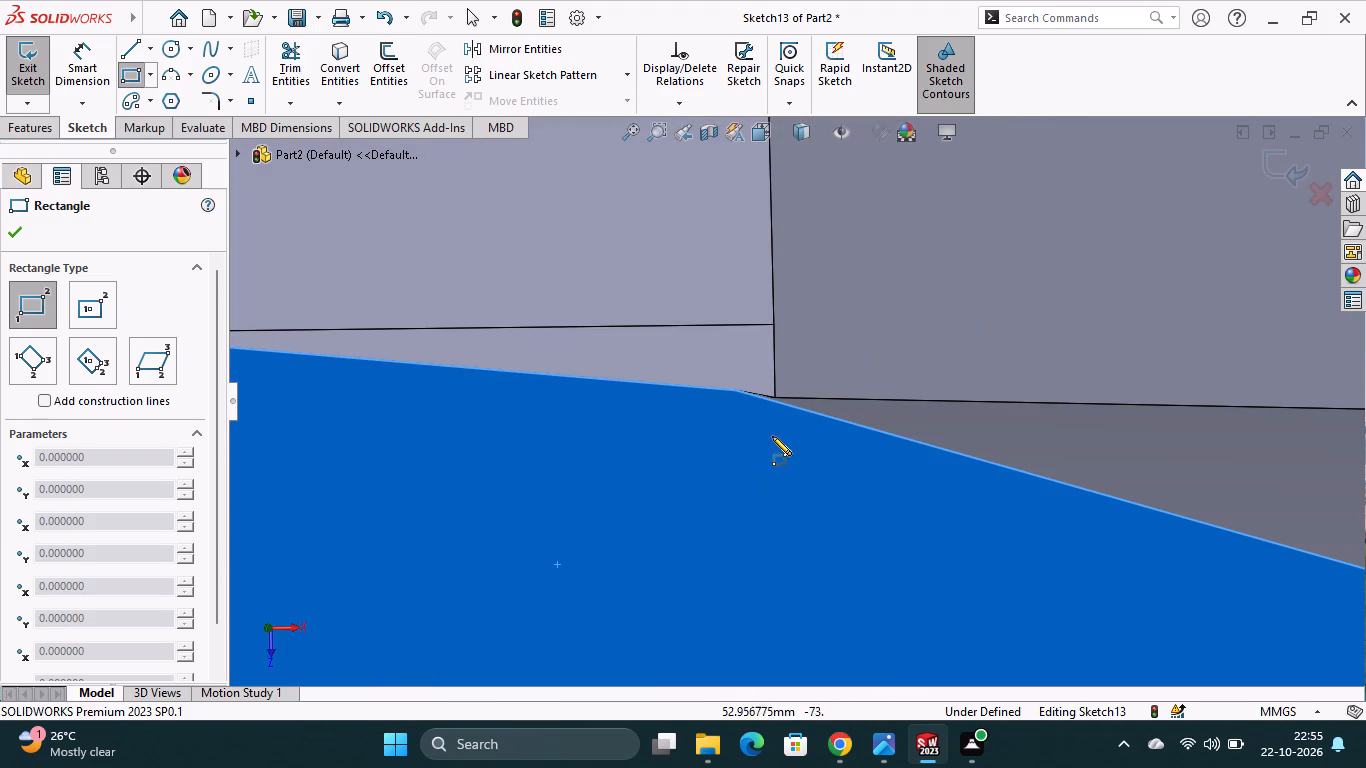
middle_click_drag(961, 362, 981, 341)
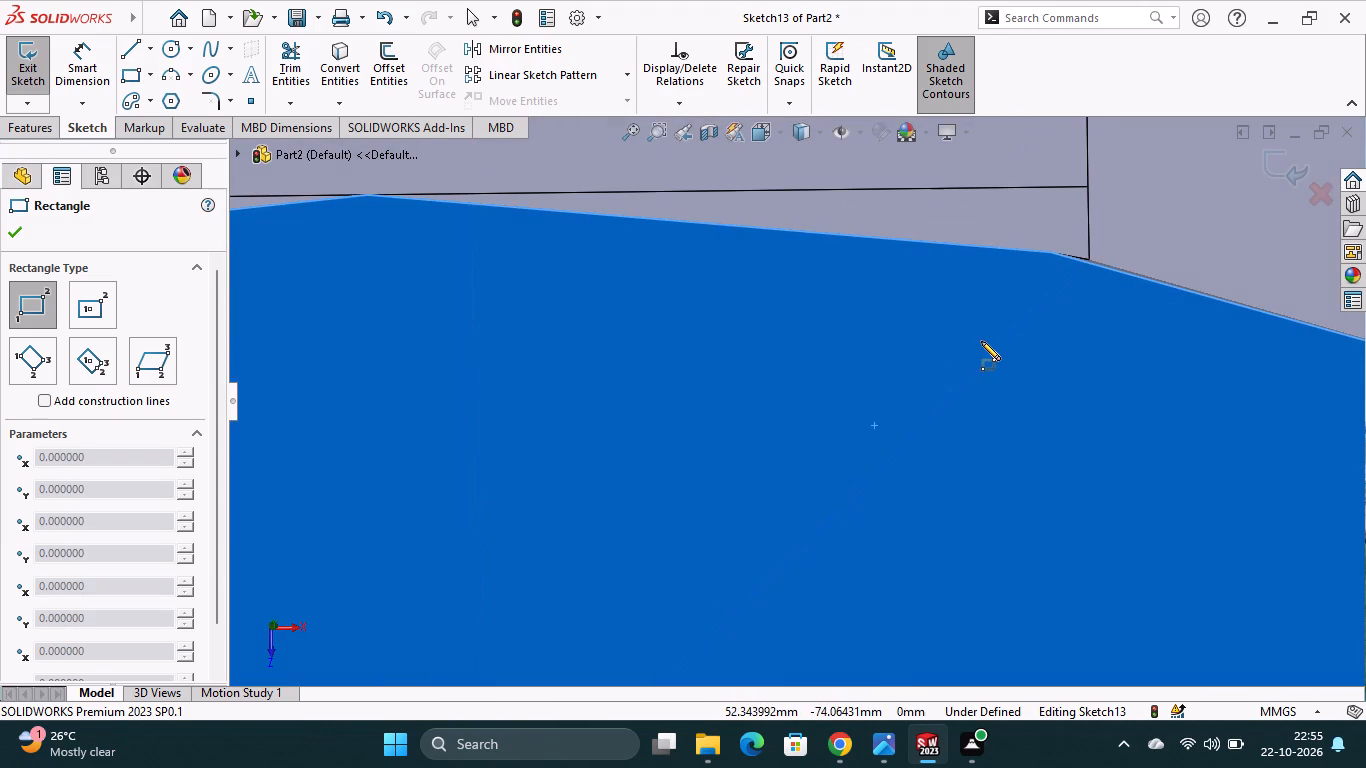
scroll(977, 333, "up", 4)
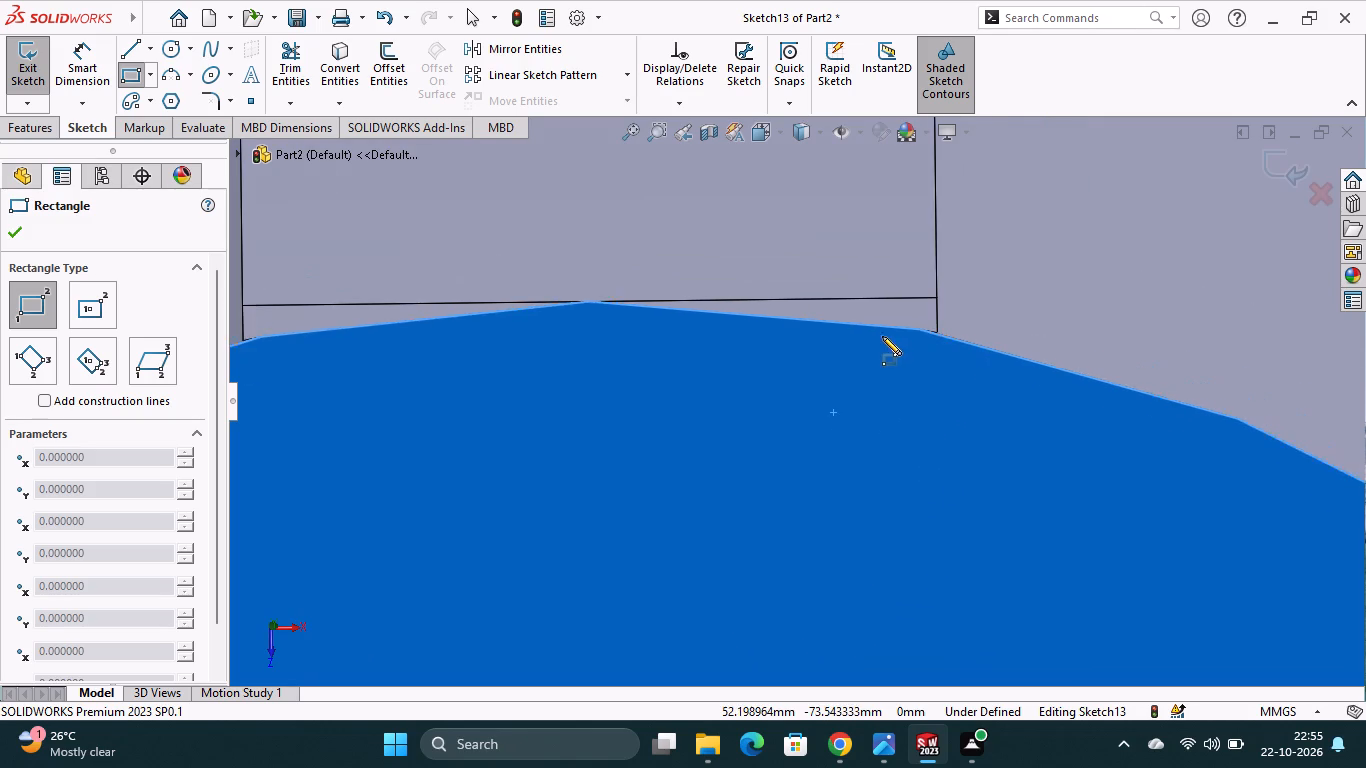
scroll(882, 336, "up", 2)
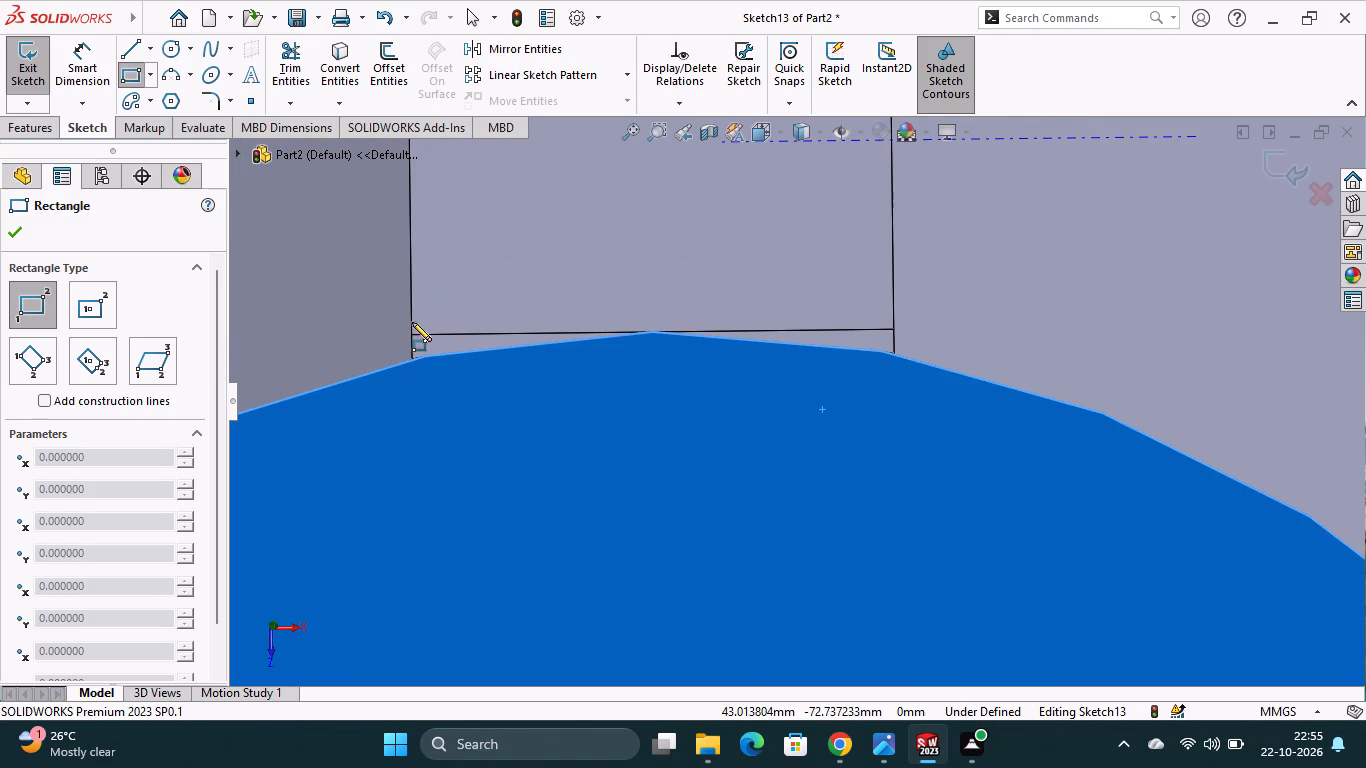
left_click(412, 322)
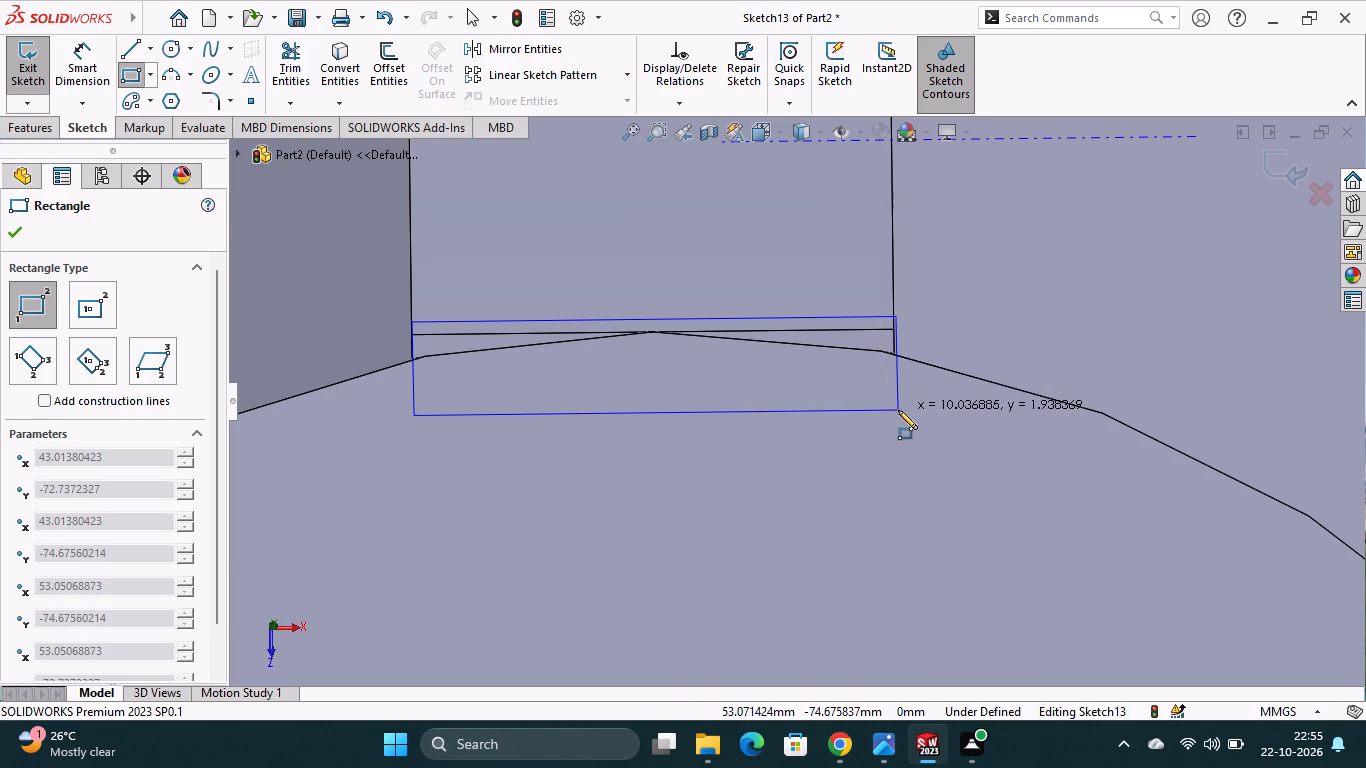
left_click(894, 409)
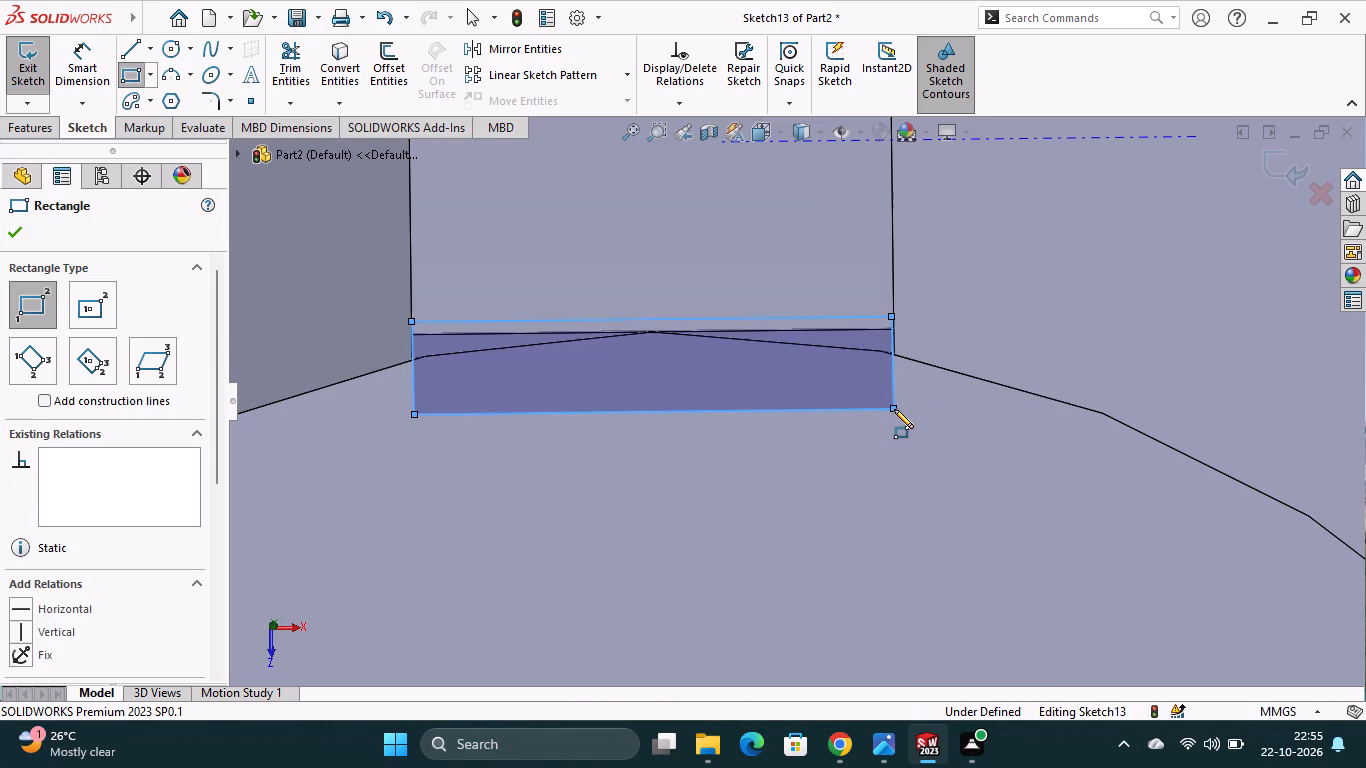
key("Escape")
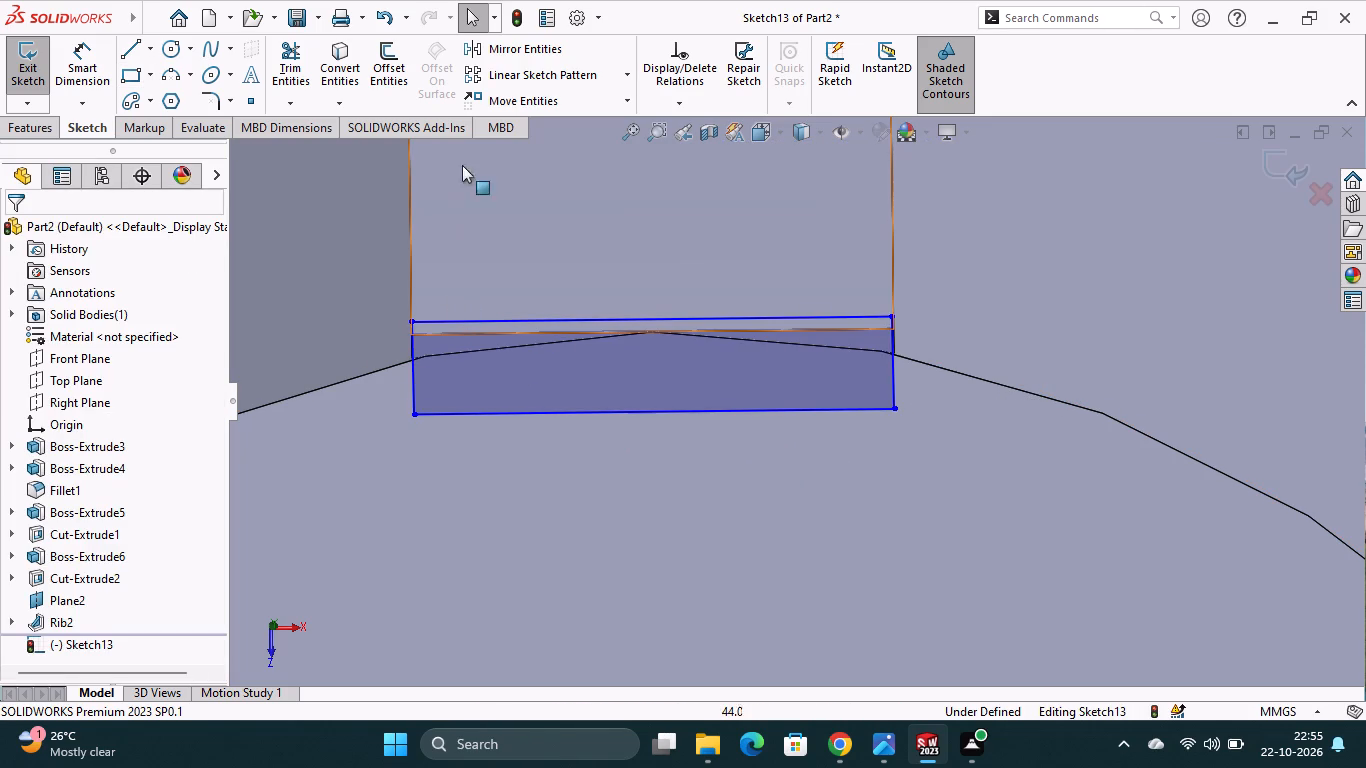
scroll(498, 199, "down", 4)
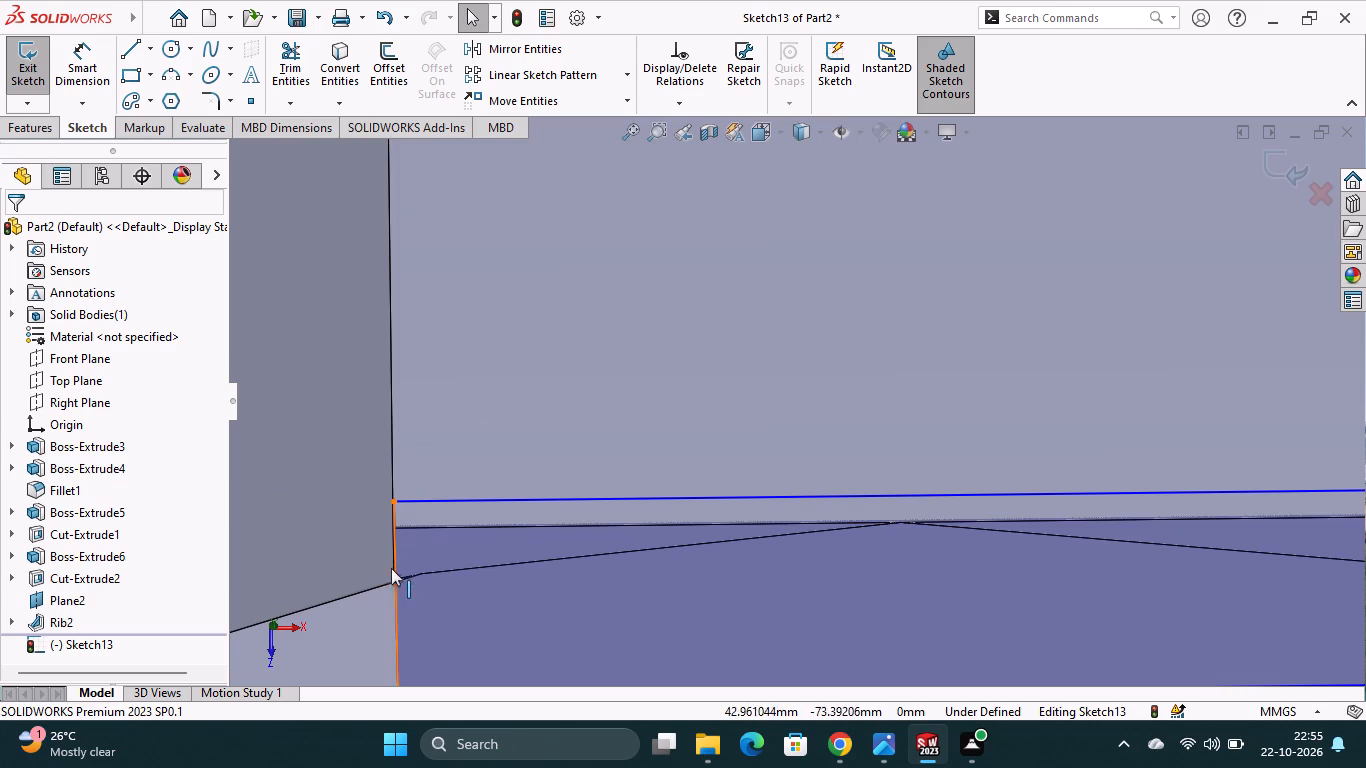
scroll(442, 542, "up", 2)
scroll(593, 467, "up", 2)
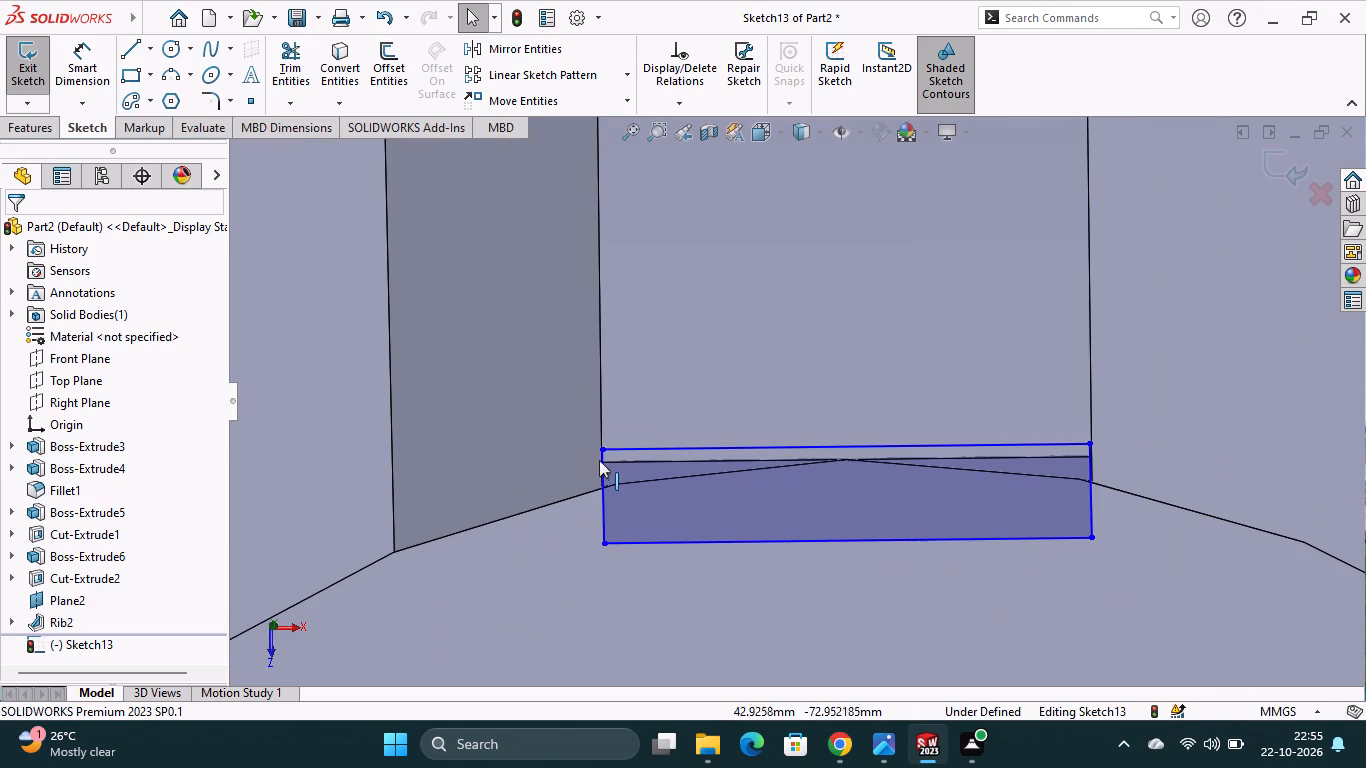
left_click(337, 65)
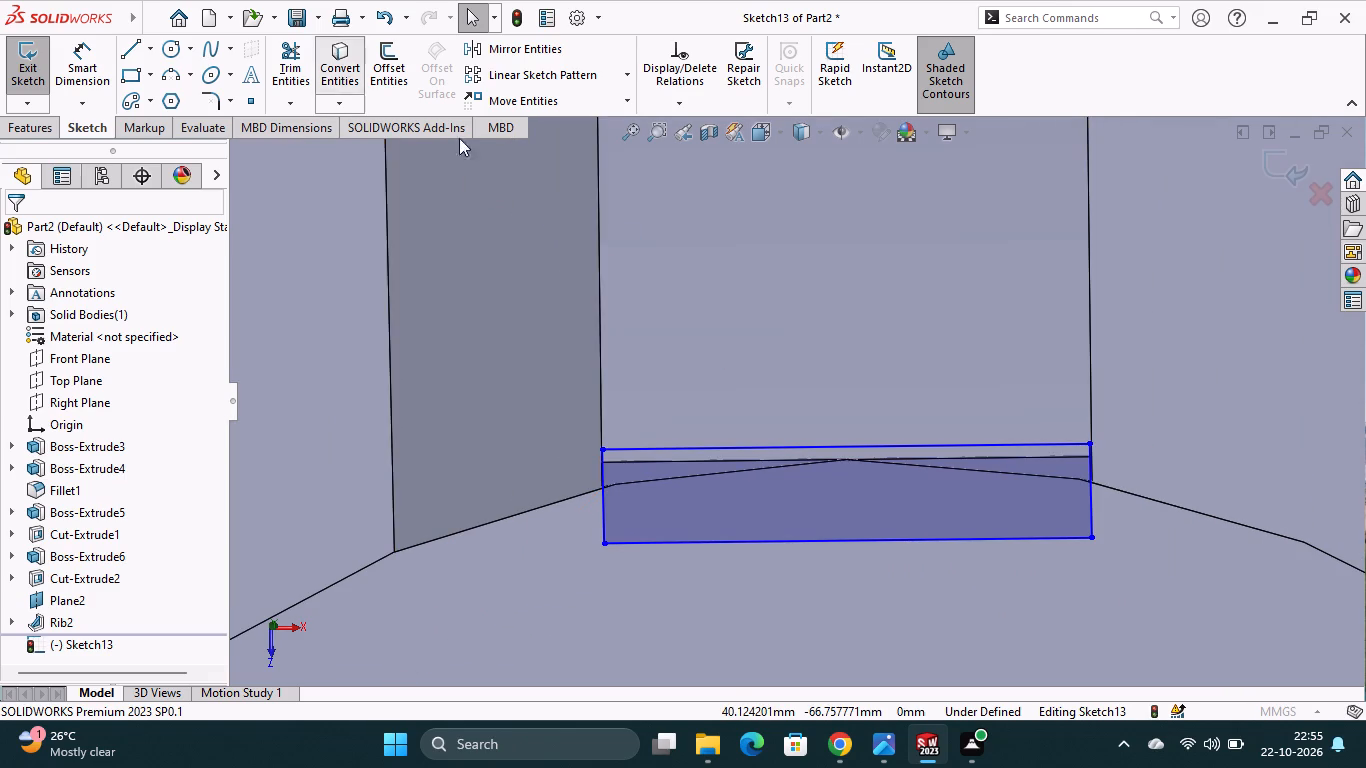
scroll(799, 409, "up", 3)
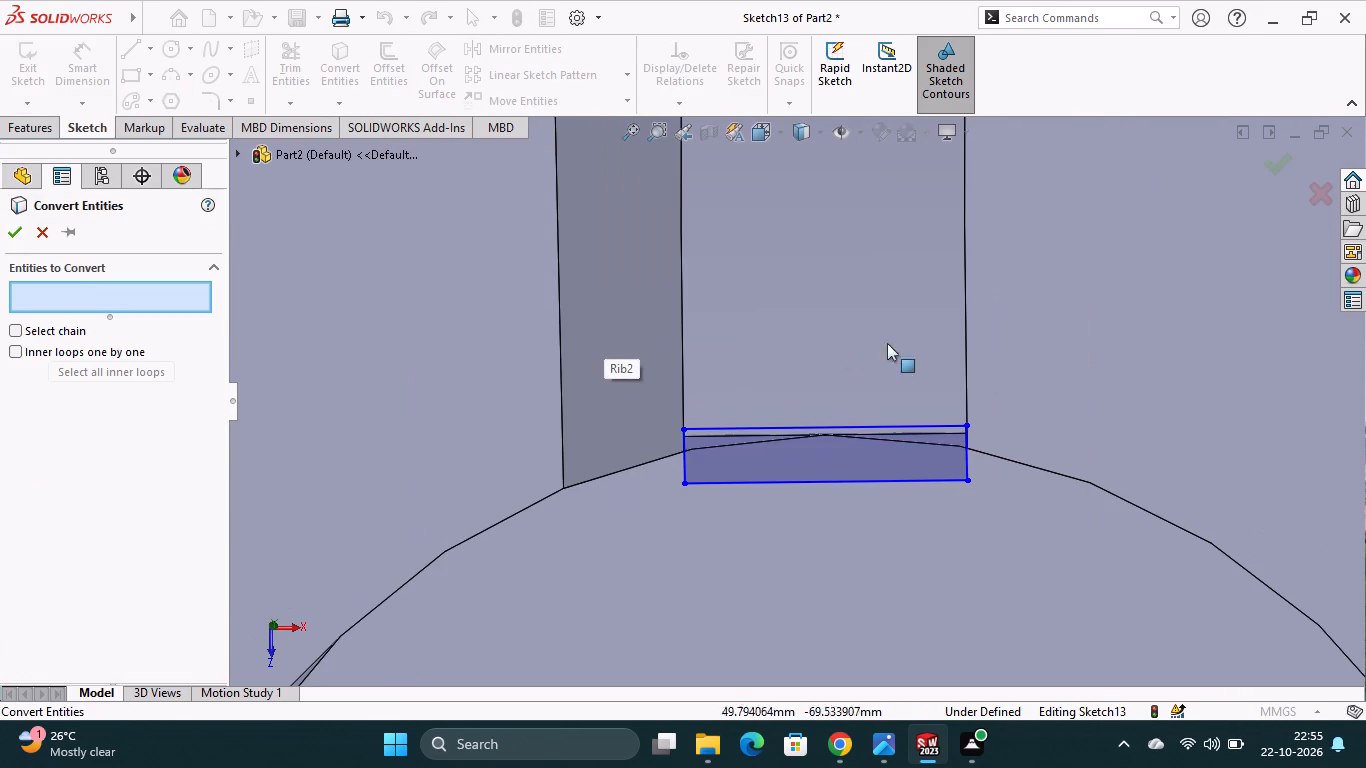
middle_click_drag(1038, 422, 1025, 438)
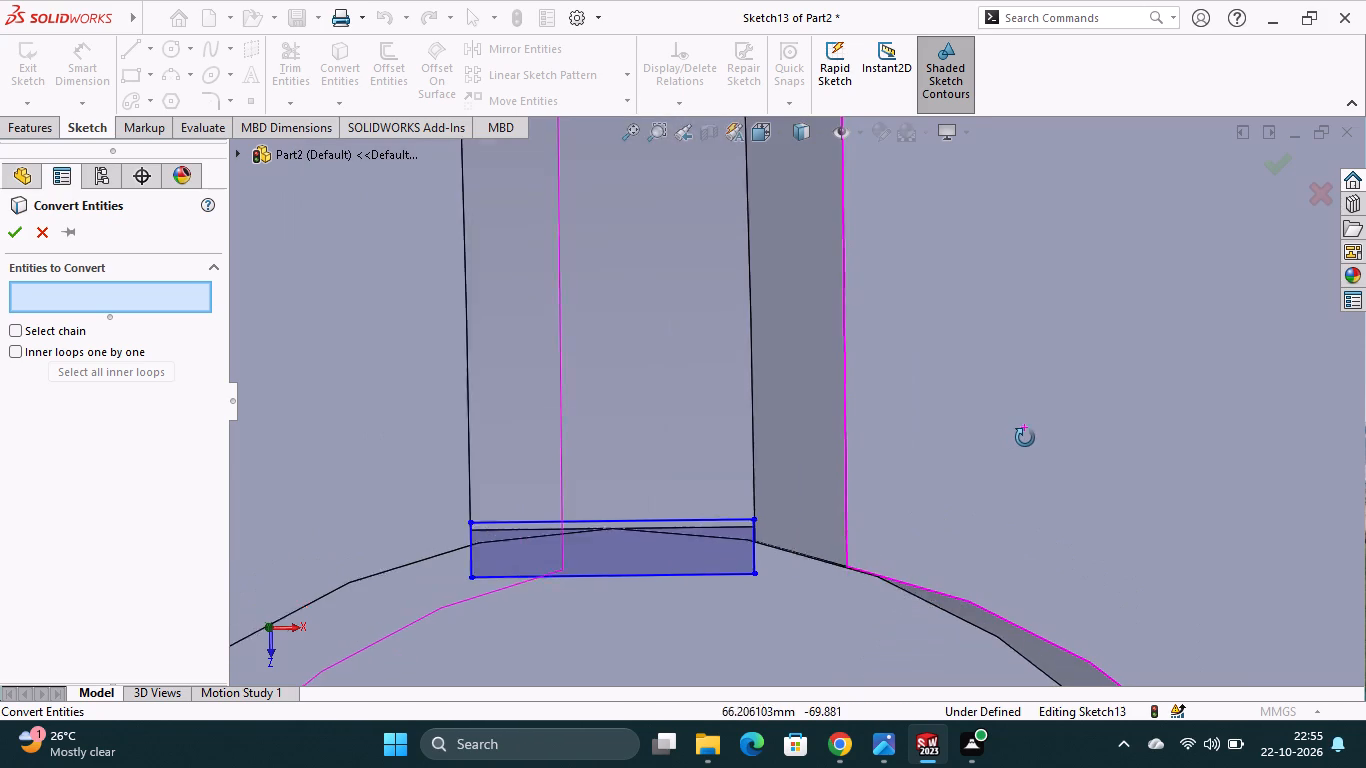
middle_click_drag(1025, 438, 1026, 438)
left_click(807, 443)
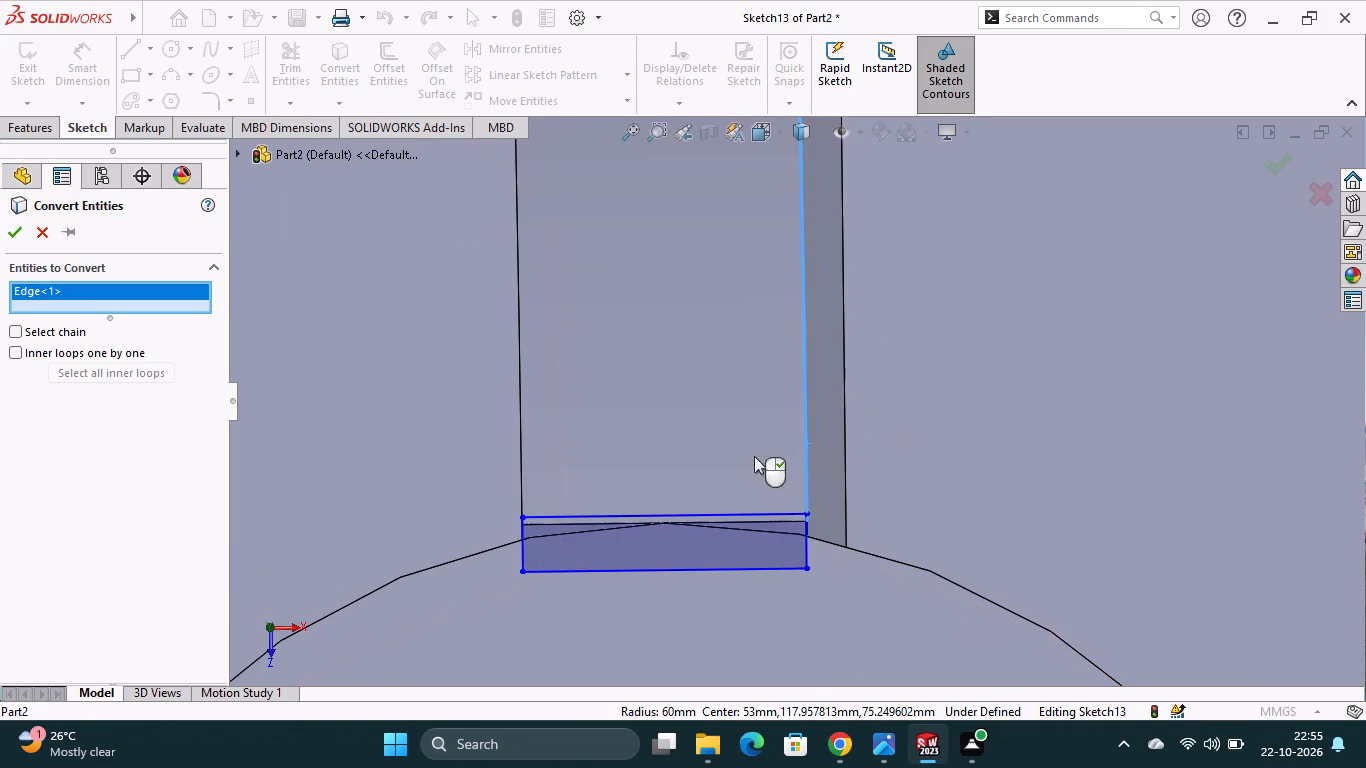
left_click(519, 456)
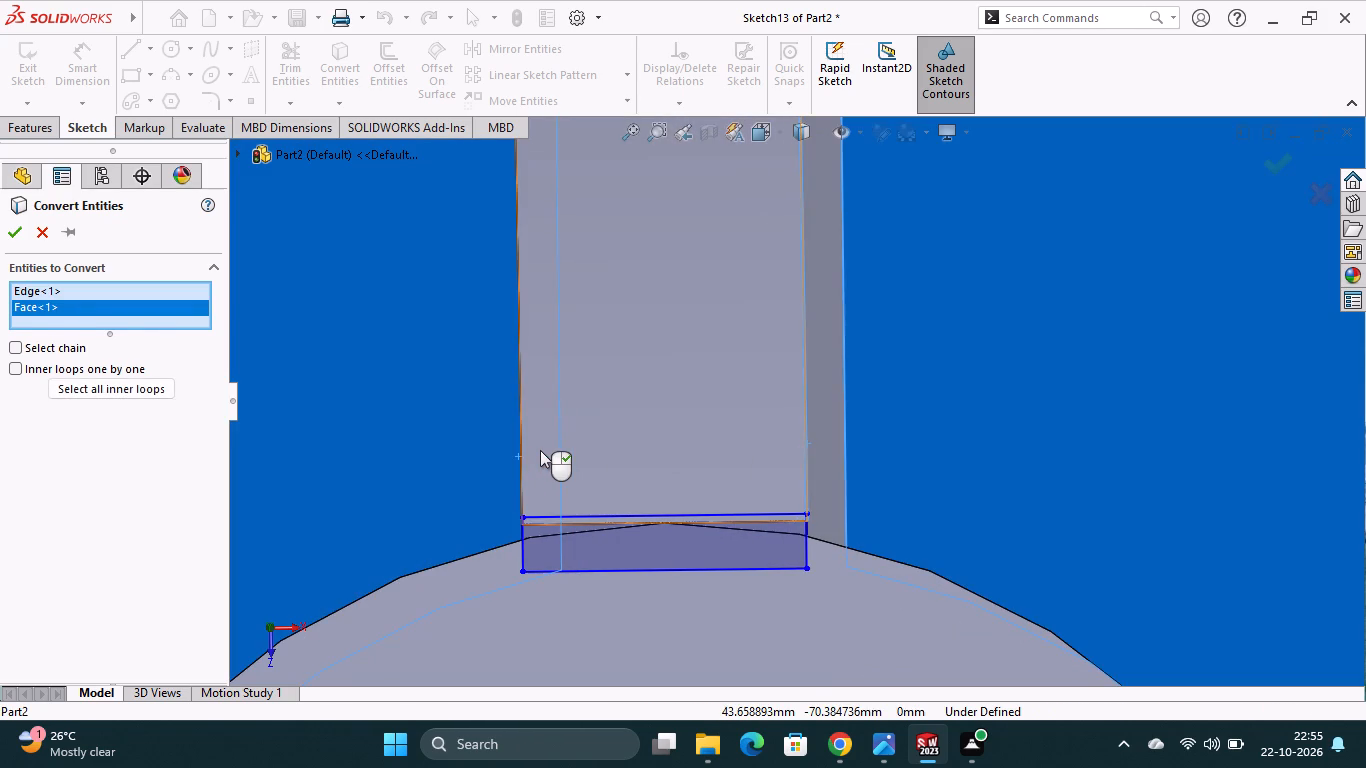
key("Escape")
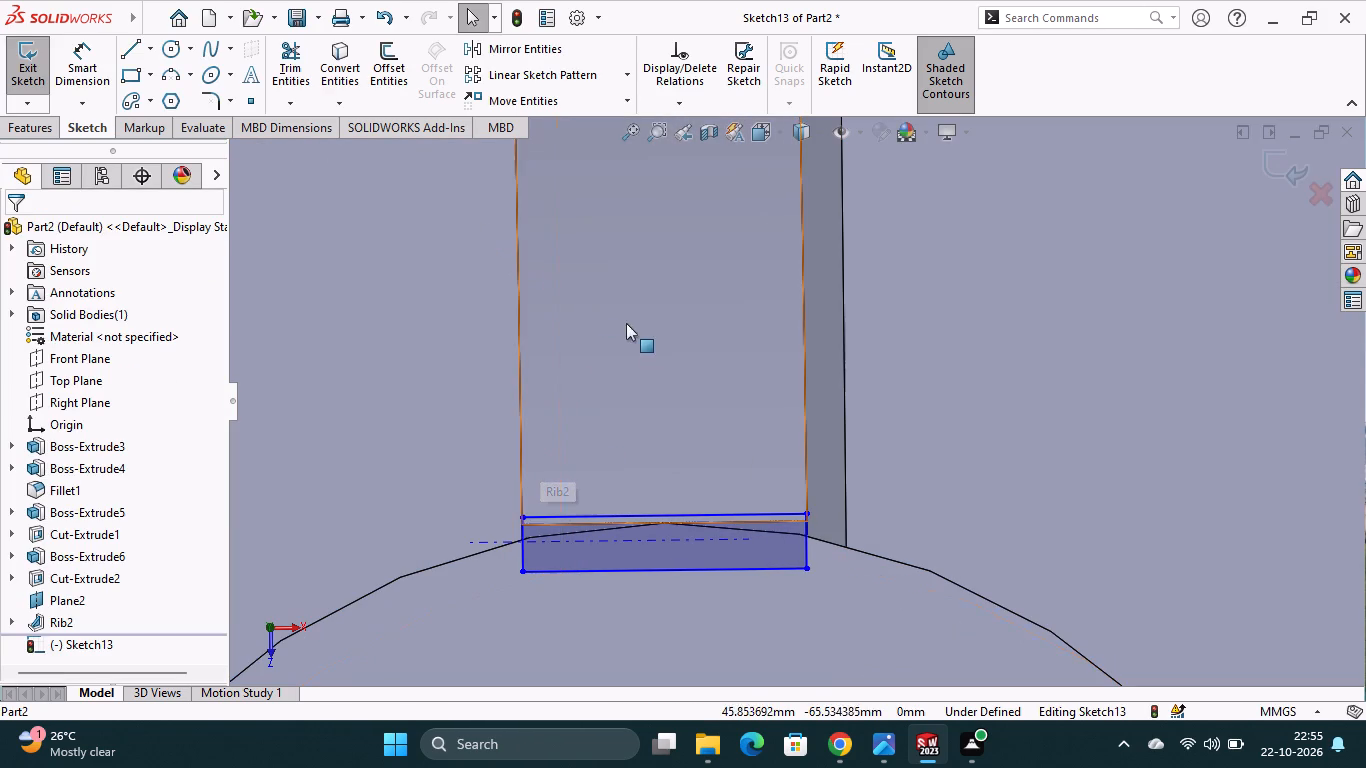
Convert the boundary of the rib's curved face into sketch entities in the current sketch.
scroll(702, 367, "up", 2)
scroll(786, 397, "up", 4)
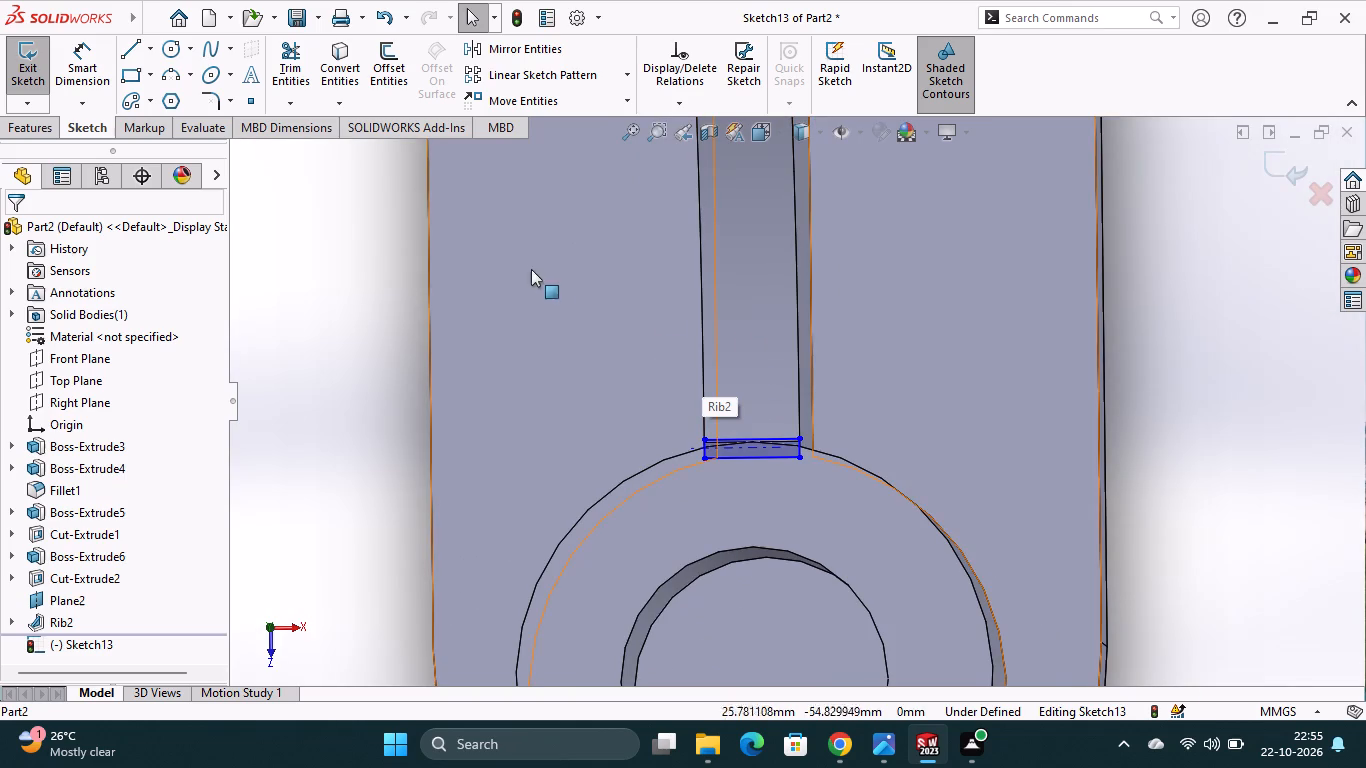
left_click(338, 57)
left_click(736, 278)
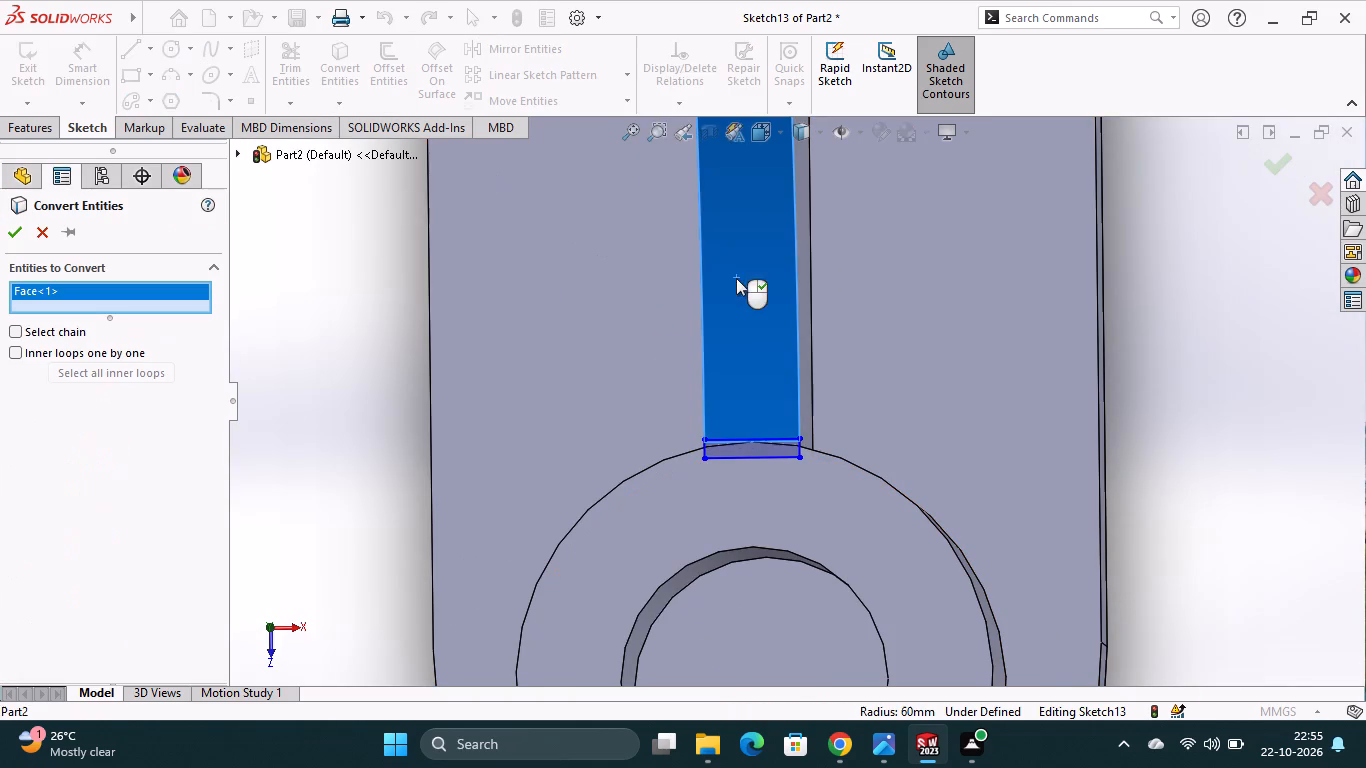
left_click(22, 239)
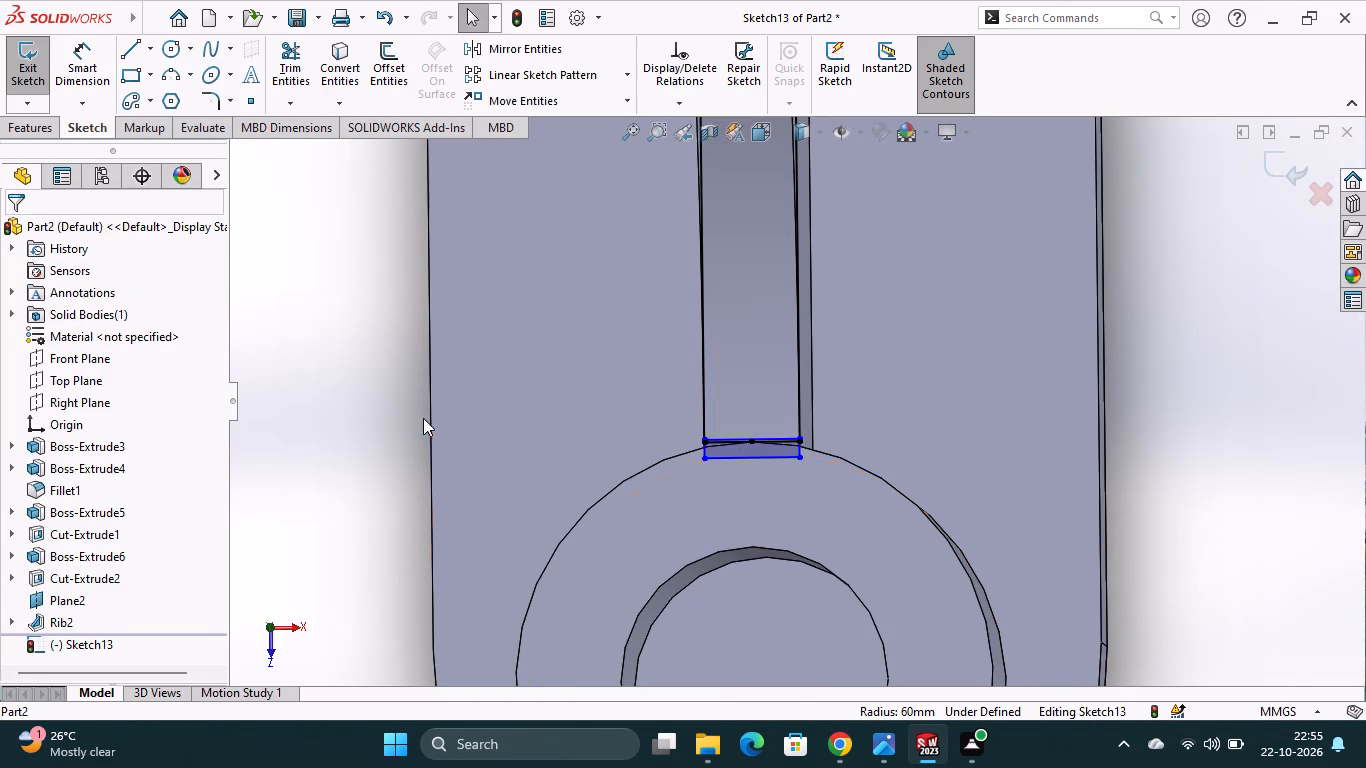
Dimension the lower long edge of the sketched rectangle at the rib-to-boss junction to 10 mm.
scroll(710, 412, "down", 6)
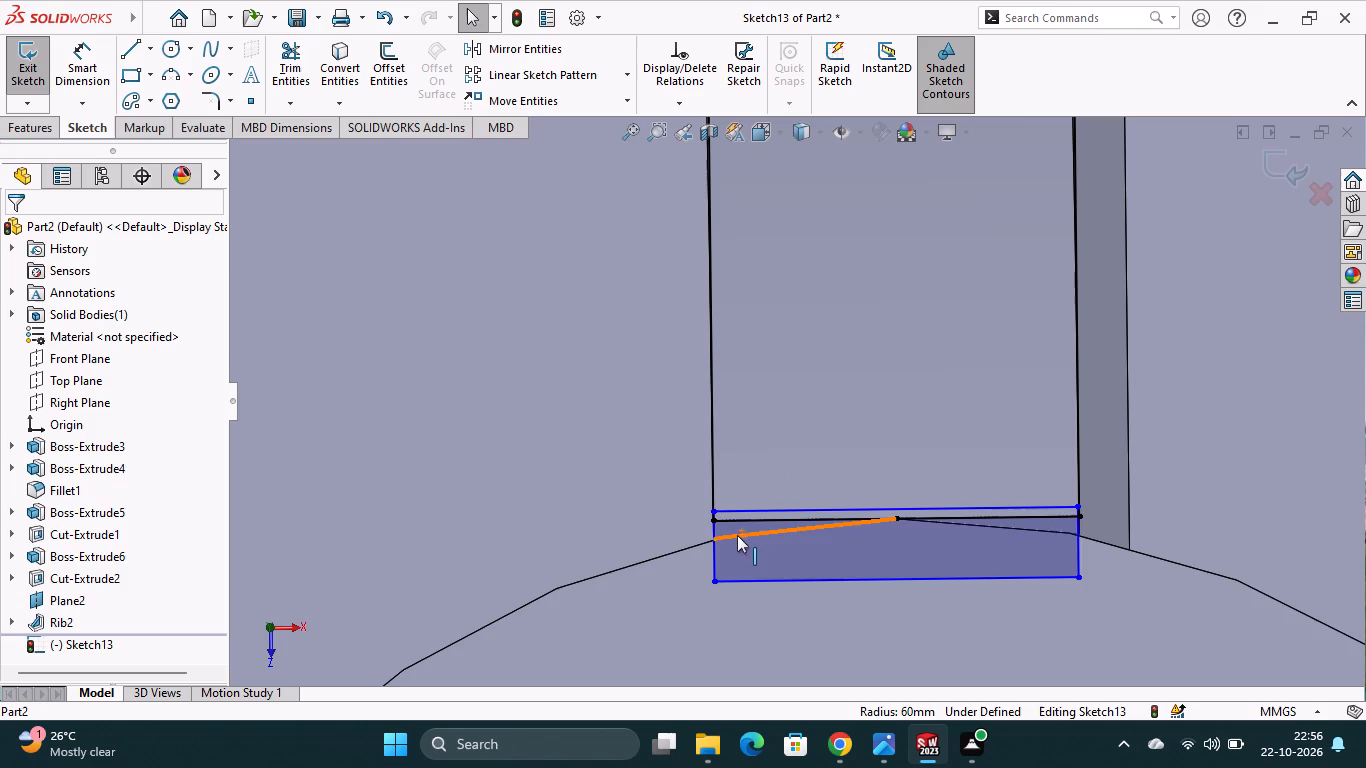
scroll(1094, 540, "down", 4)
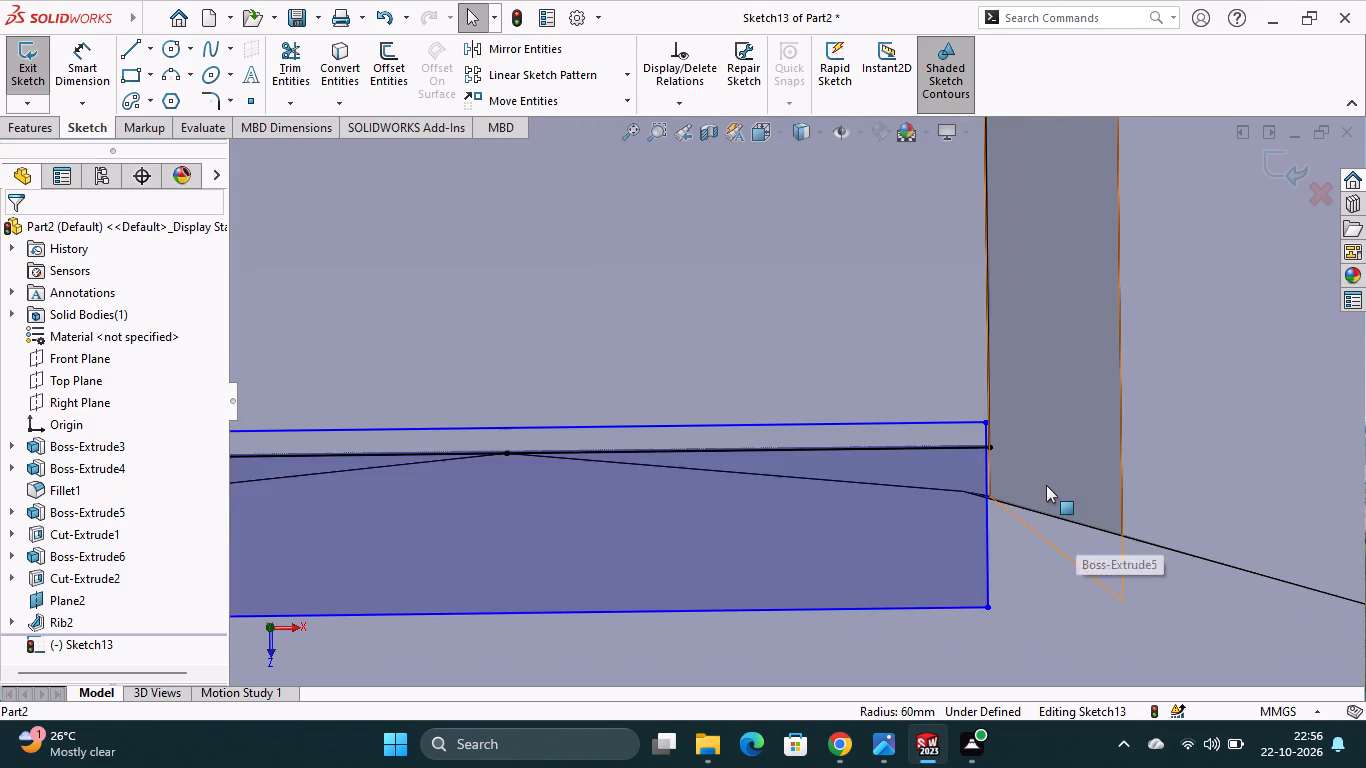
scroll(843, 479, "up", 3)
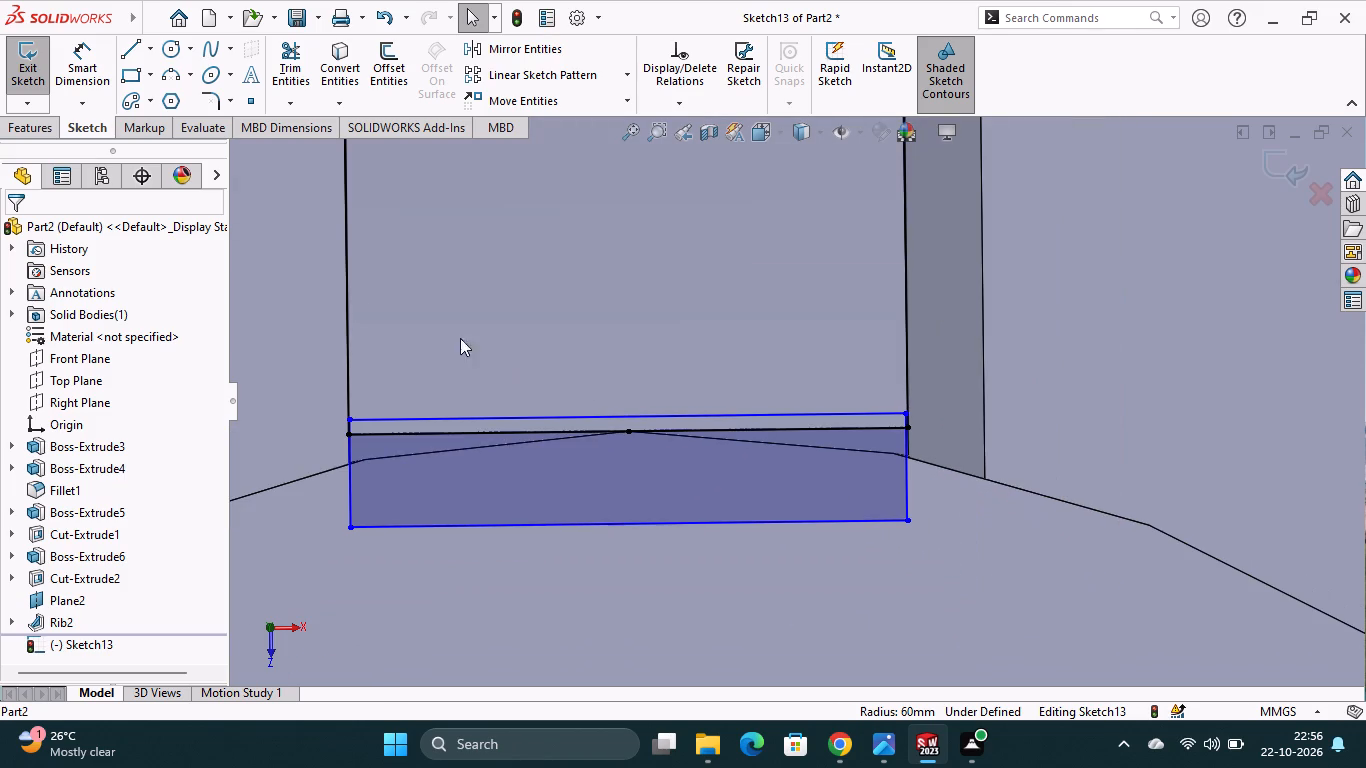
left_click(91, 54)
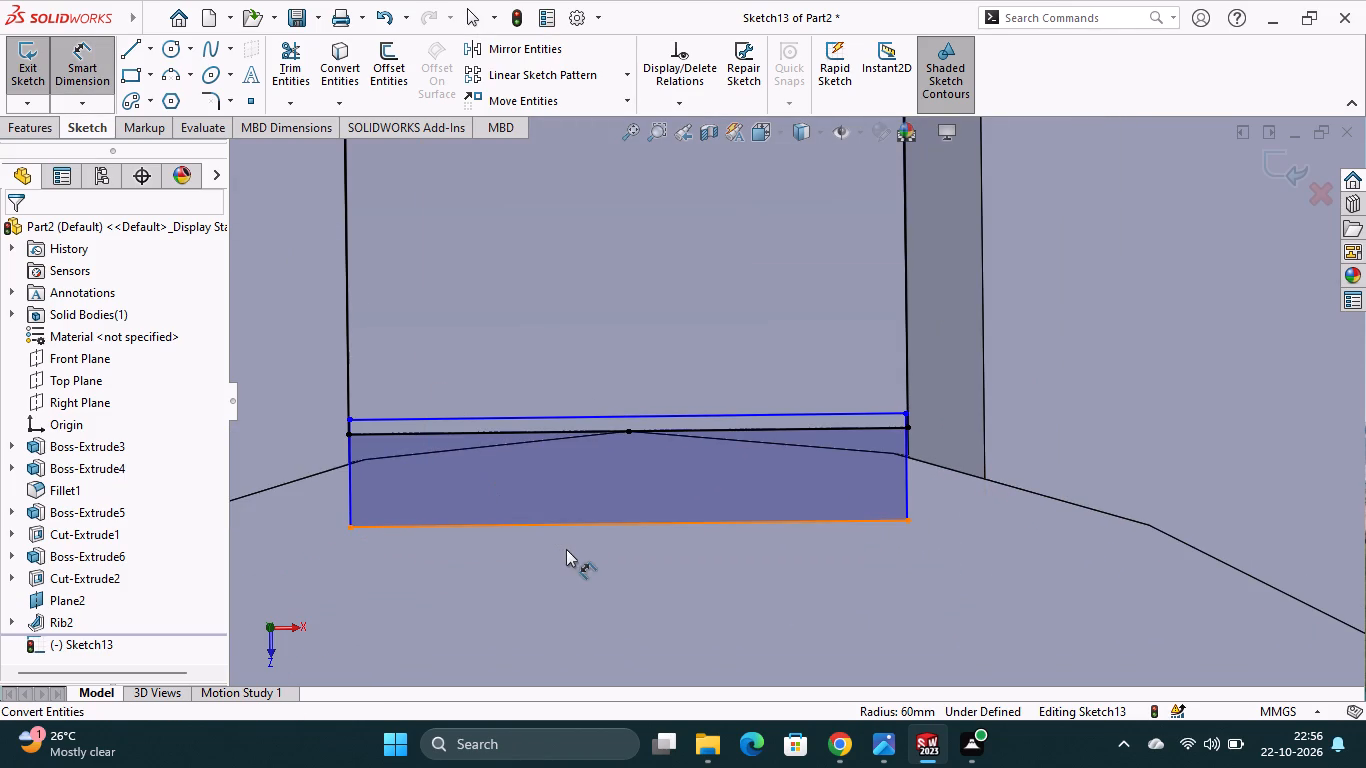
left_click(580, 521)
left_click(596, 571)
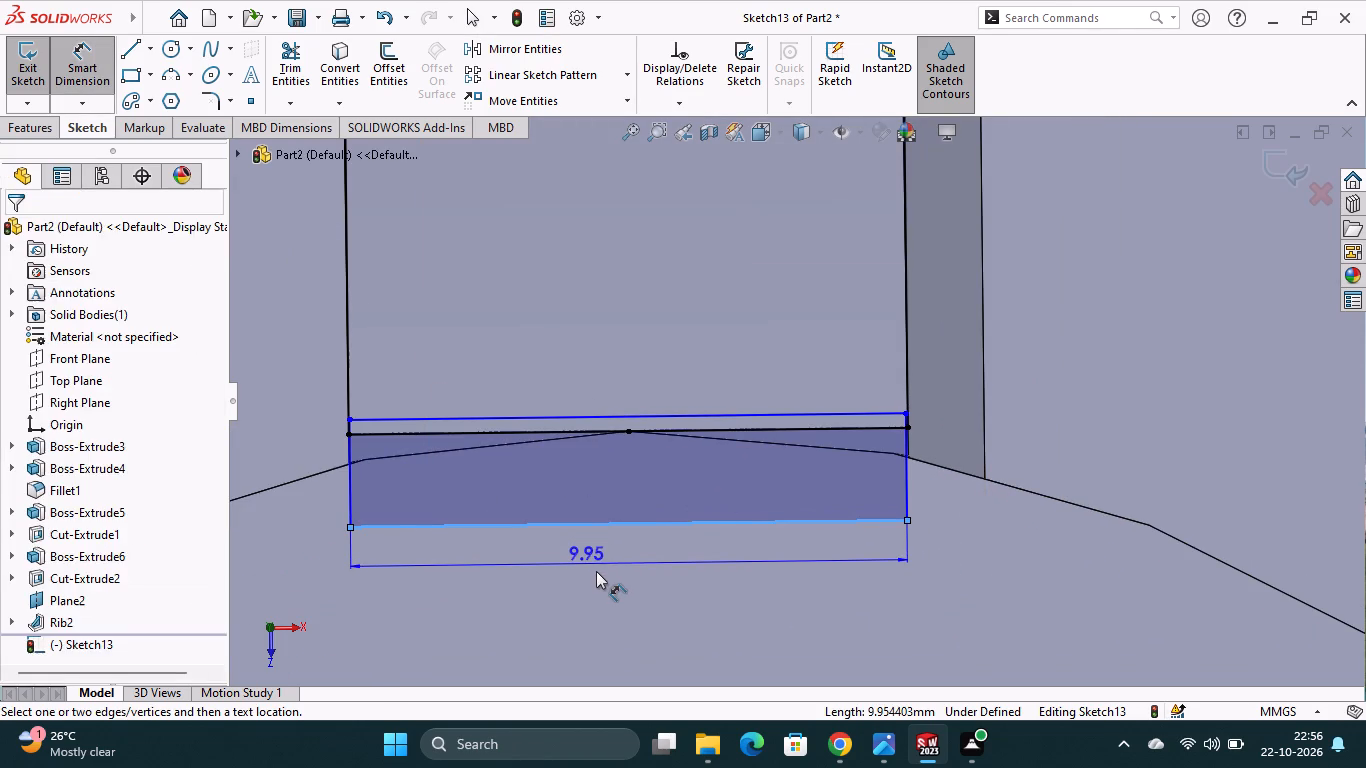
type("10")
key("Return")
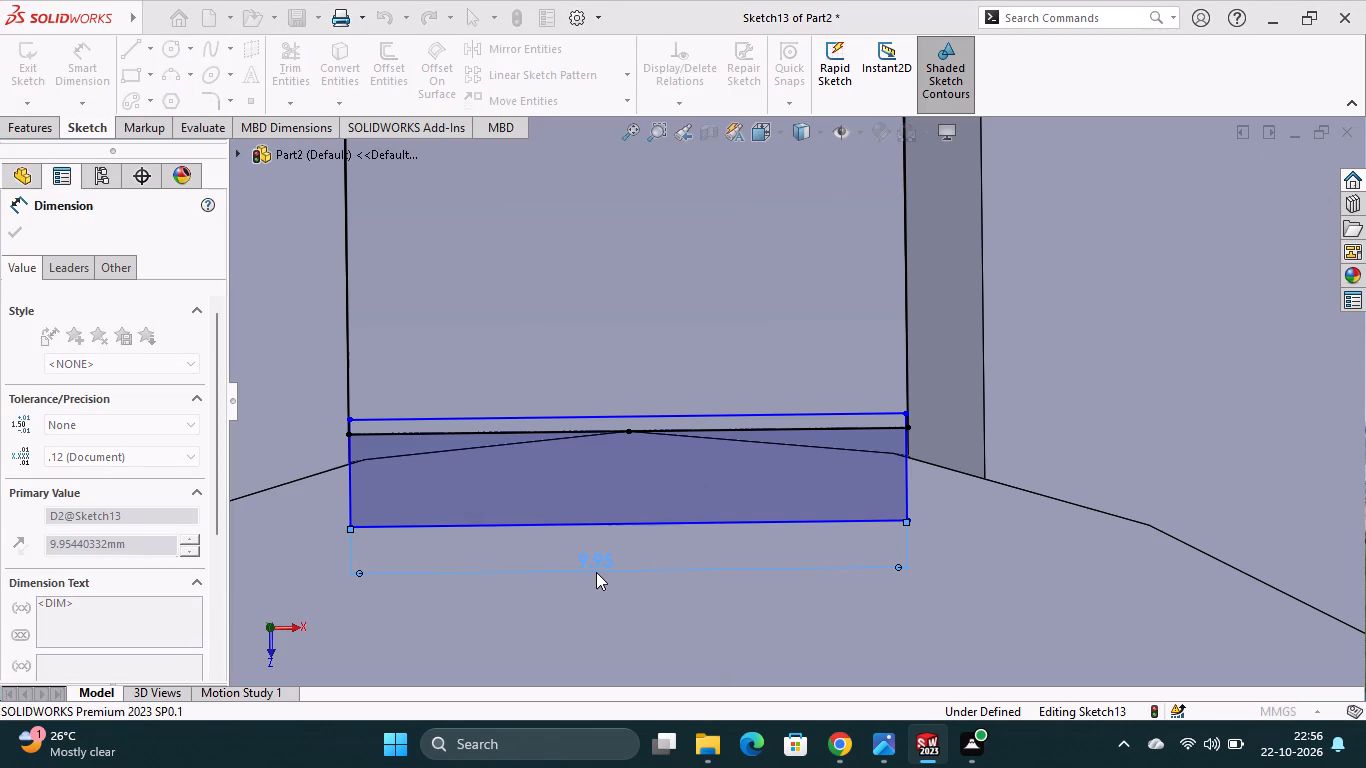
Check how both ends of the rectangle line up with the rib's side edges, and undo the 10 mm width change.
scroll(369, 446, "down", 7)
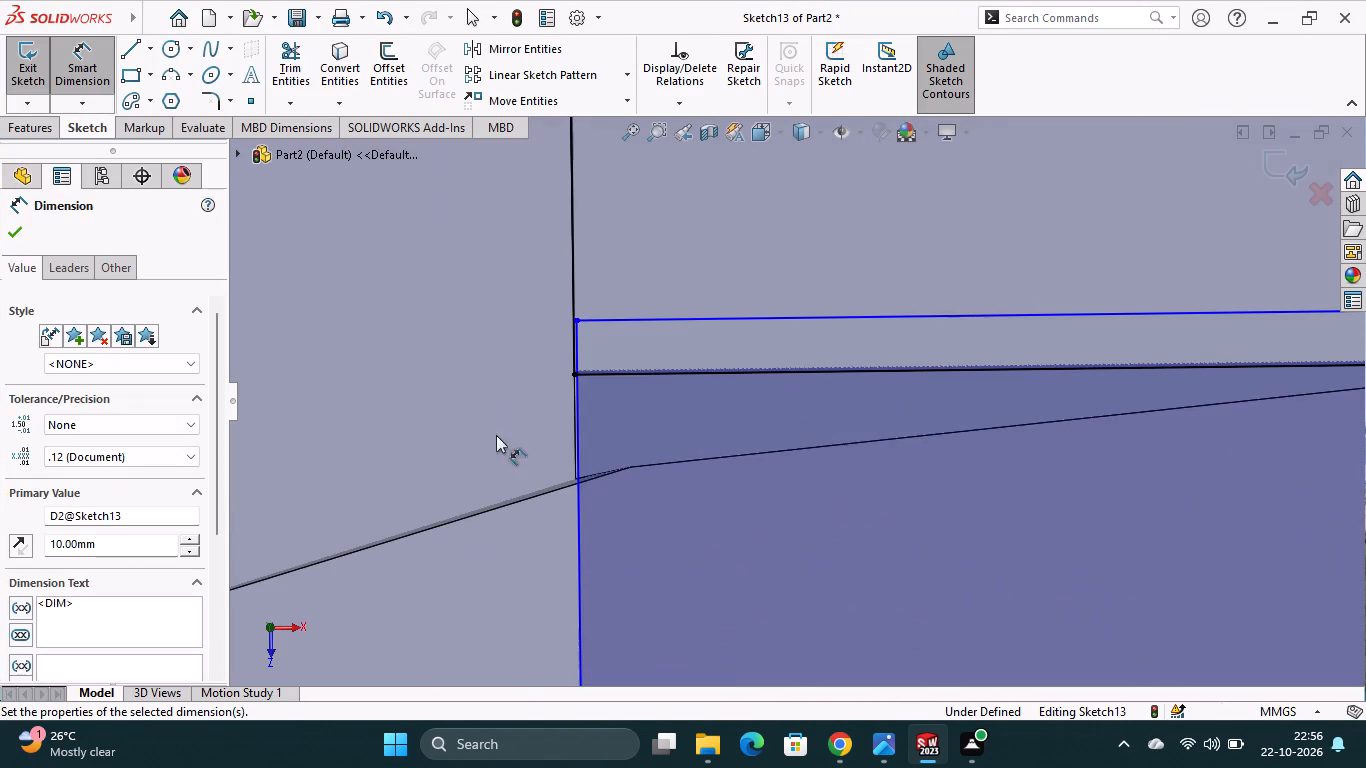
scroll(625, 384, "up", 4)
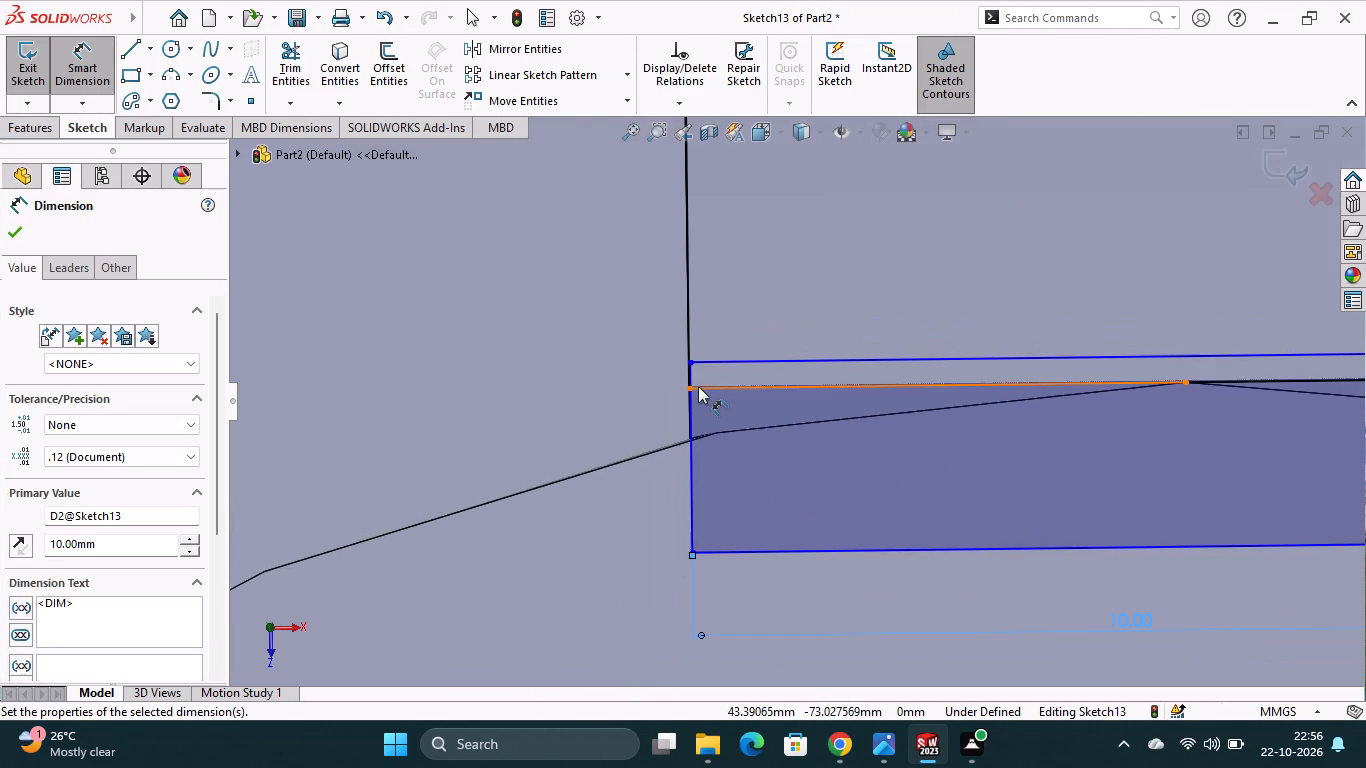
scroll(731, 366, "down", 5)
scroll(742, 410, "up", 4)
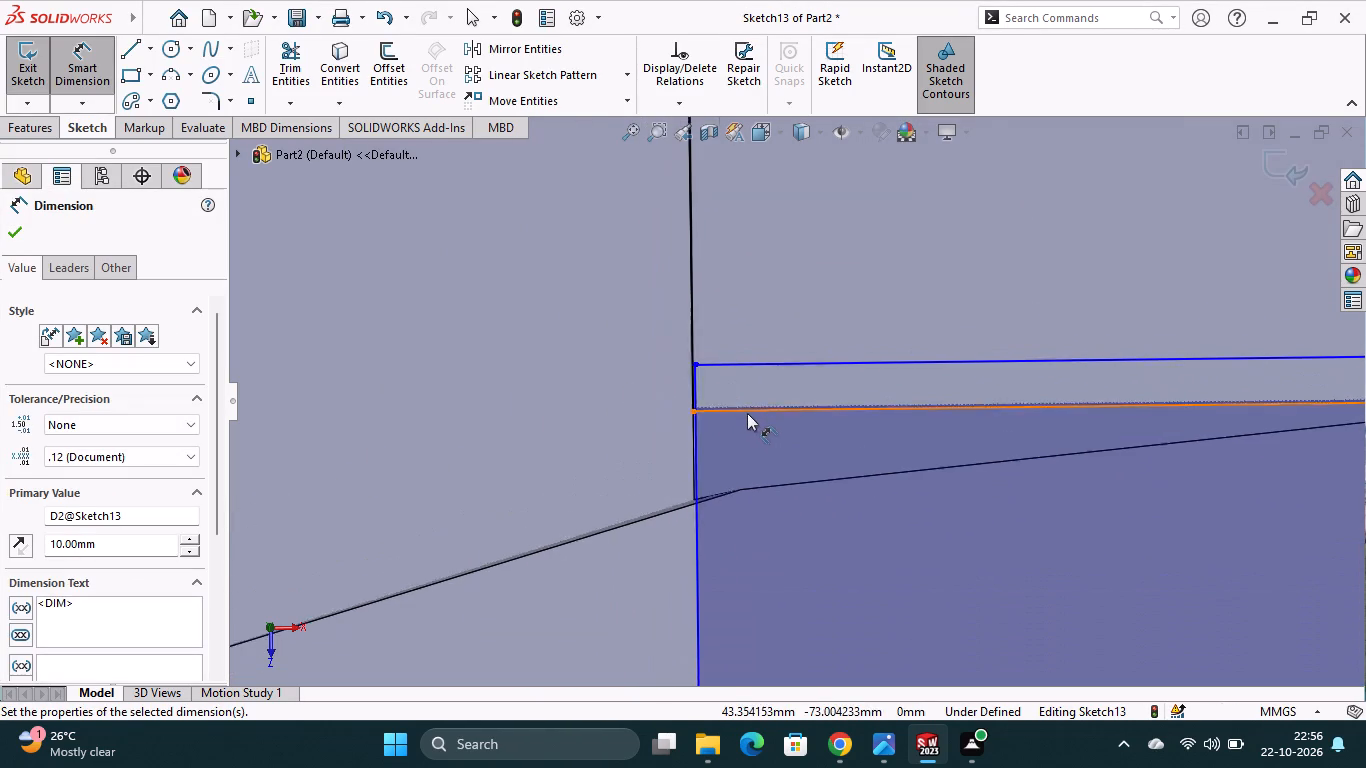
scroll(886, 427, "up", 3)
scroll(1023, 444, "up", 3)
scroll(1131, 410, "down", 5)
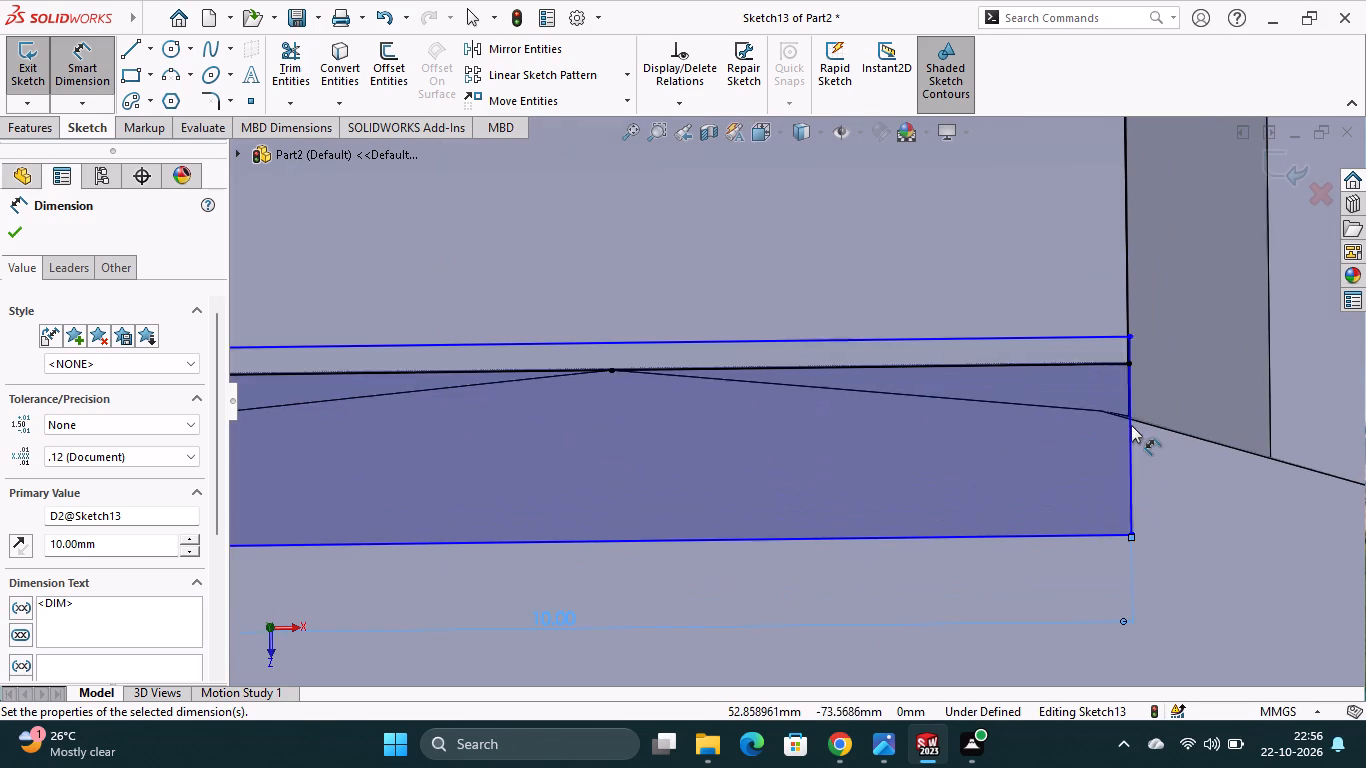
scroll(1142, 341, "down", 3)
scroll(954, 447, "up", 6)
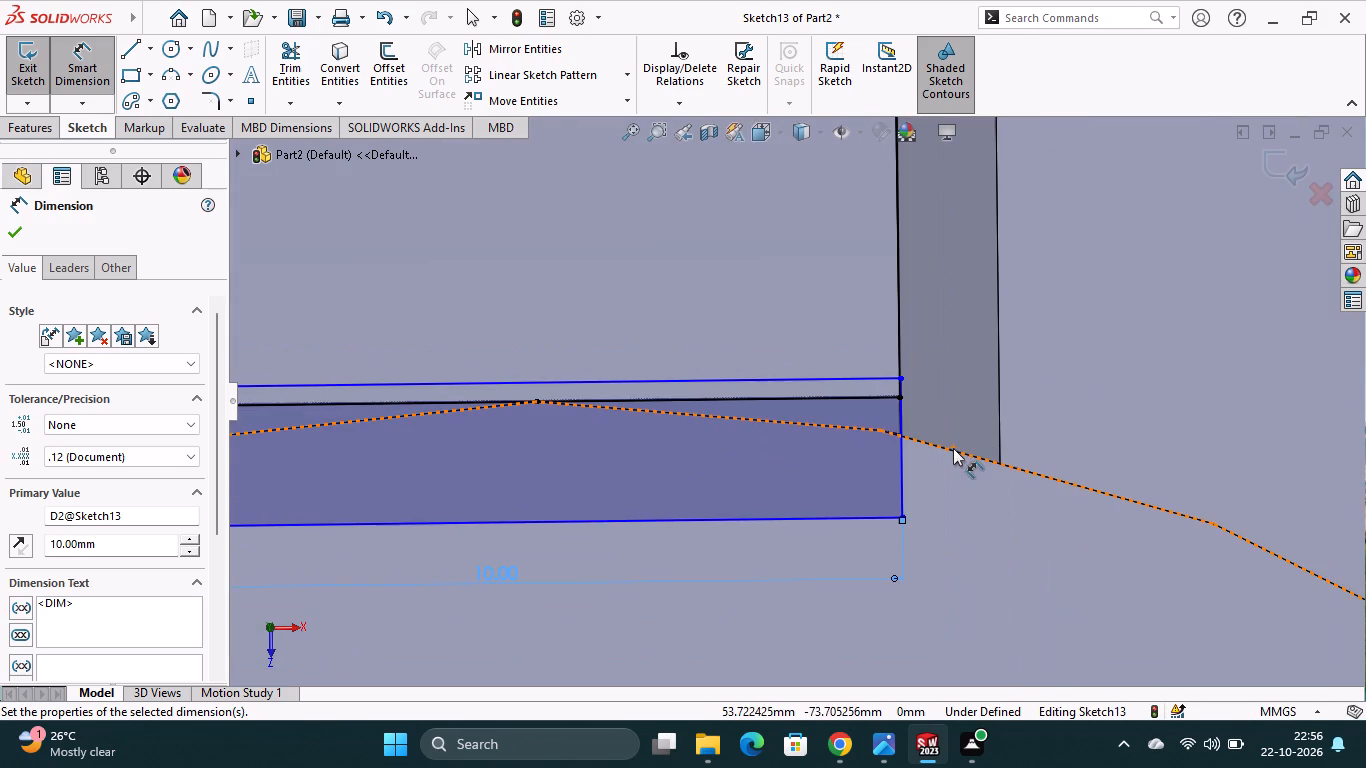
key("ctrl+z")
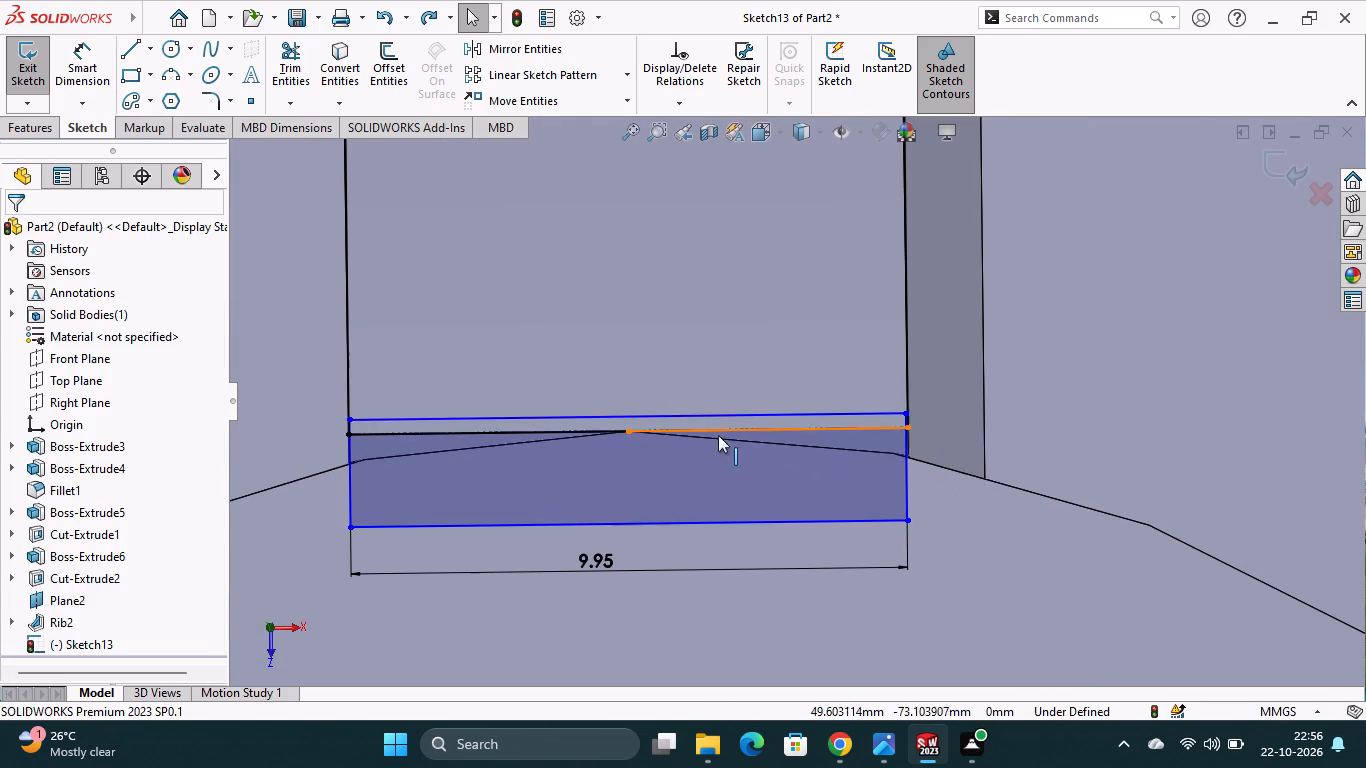
Delete all four lines of the sketched rectangle, along with its attached width dimension, keeping the converted rib outline.
right_click(719, 417)
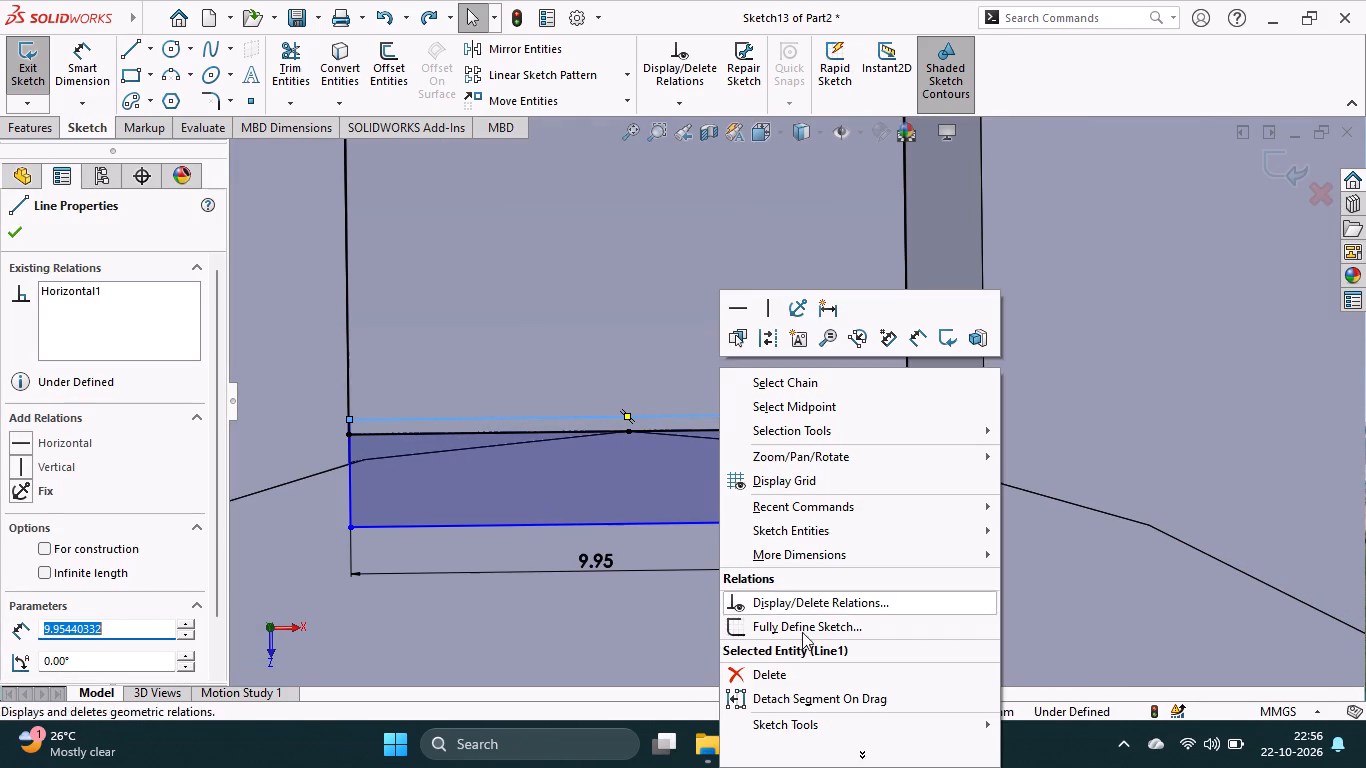
left_click(772, 676)
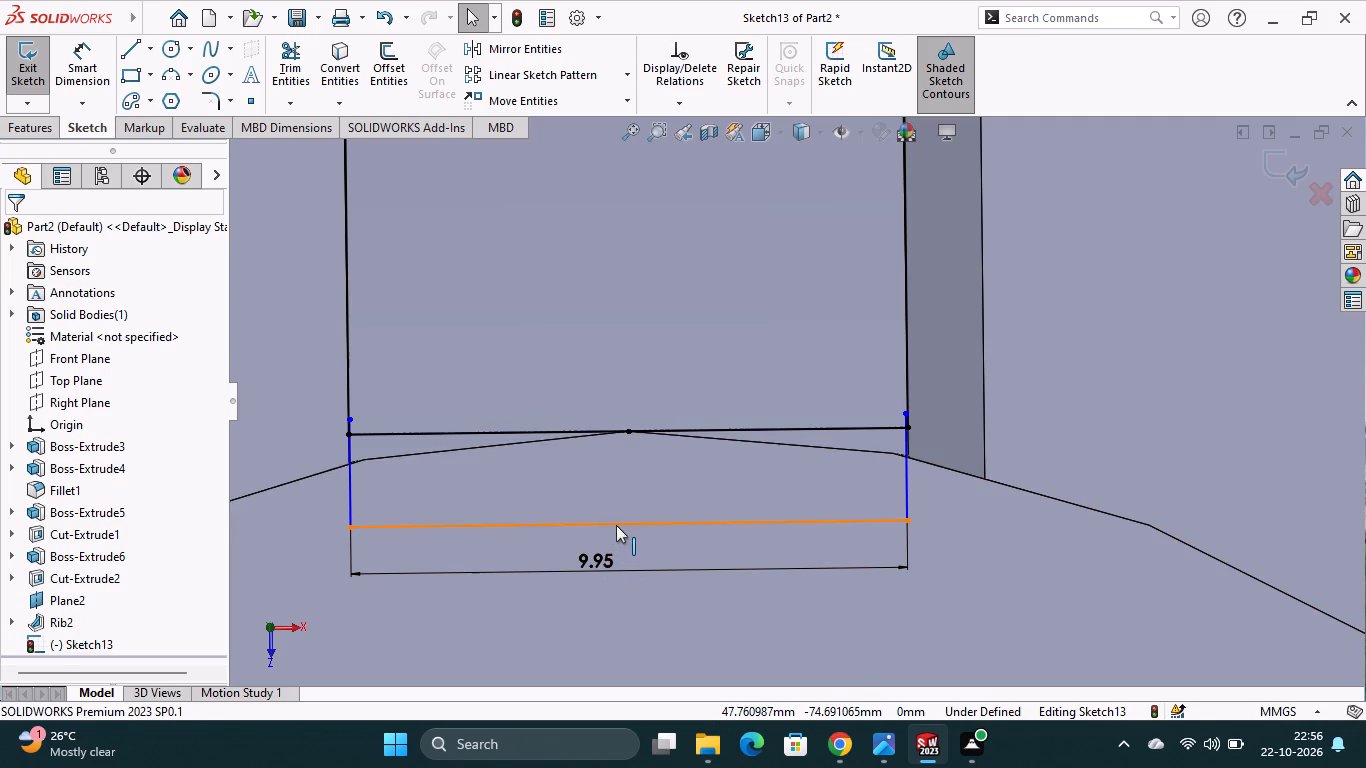
right_click(616, 525)
left_click(698, 678)
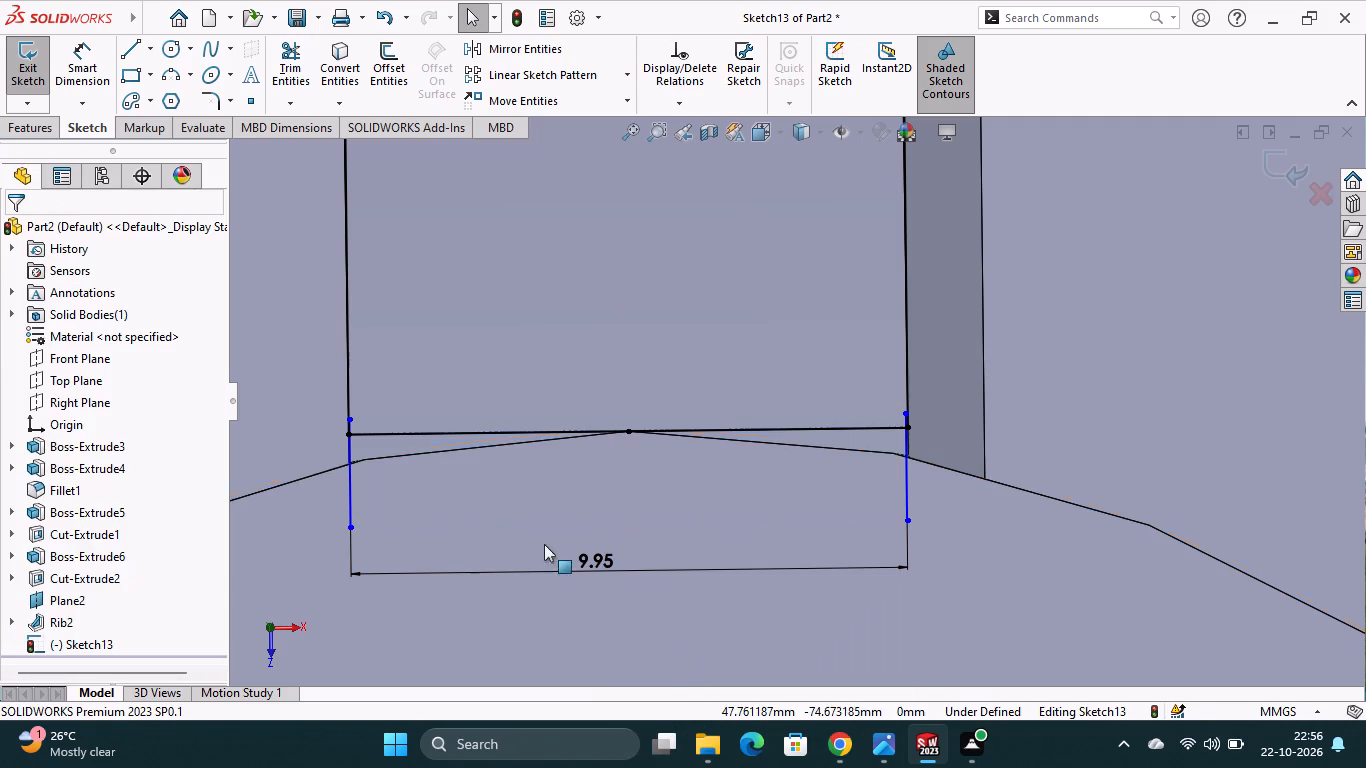
right_click(353, 496)
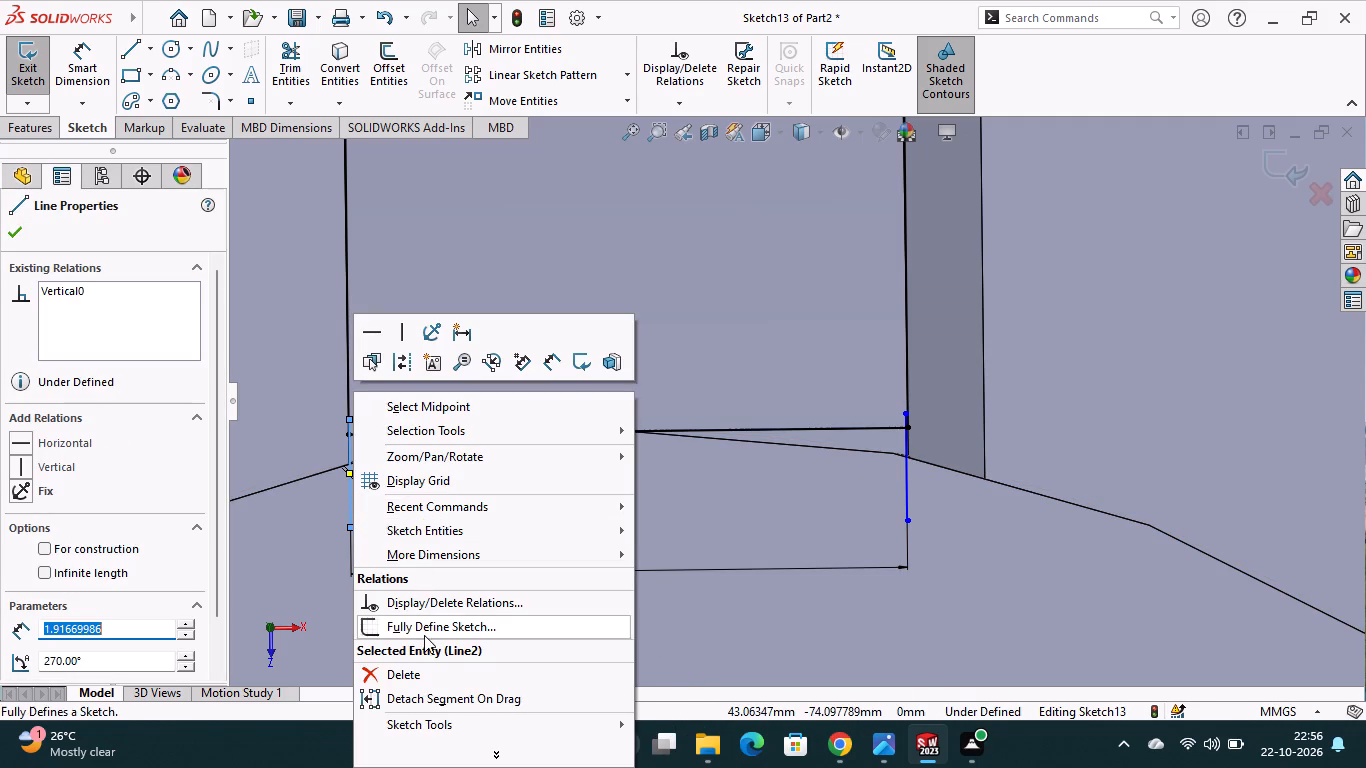
left_click(412, 672)
left_click(574, 372)
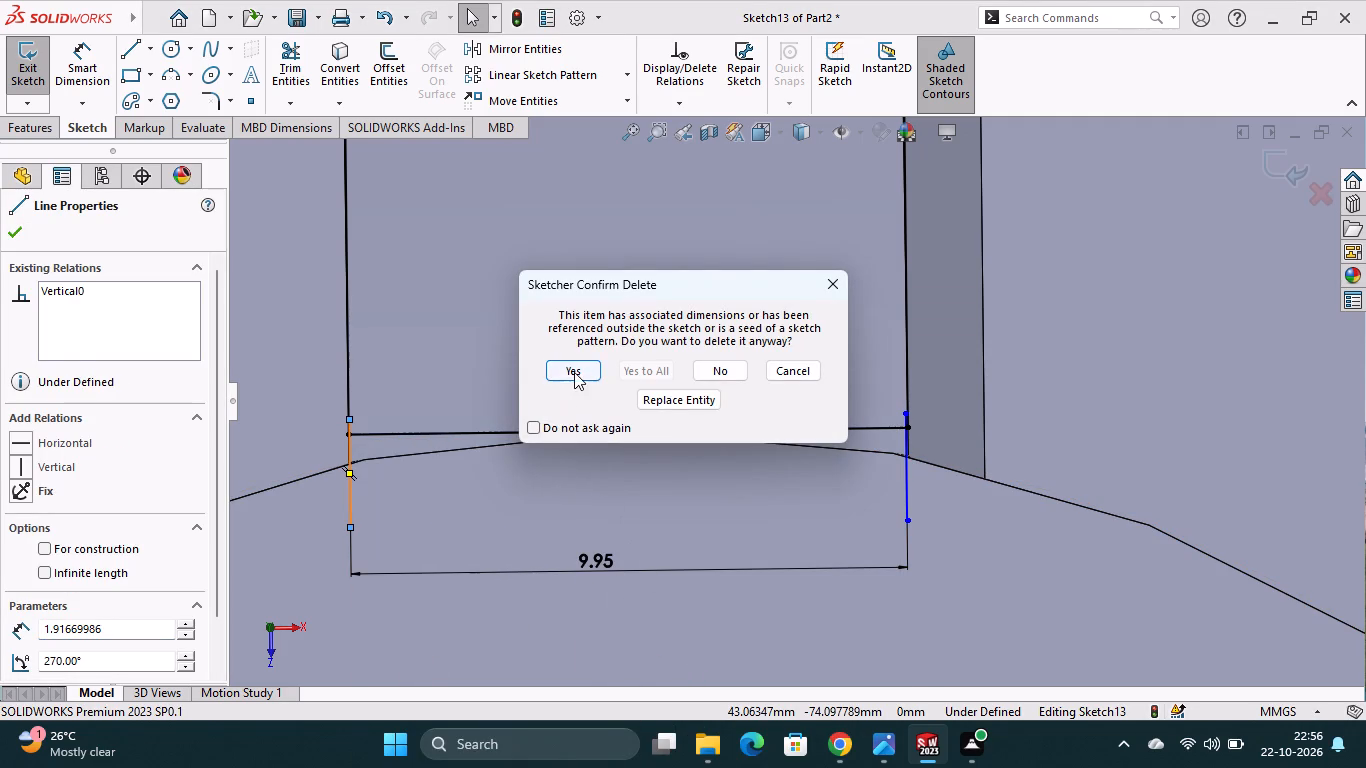
right_click(904, 494)
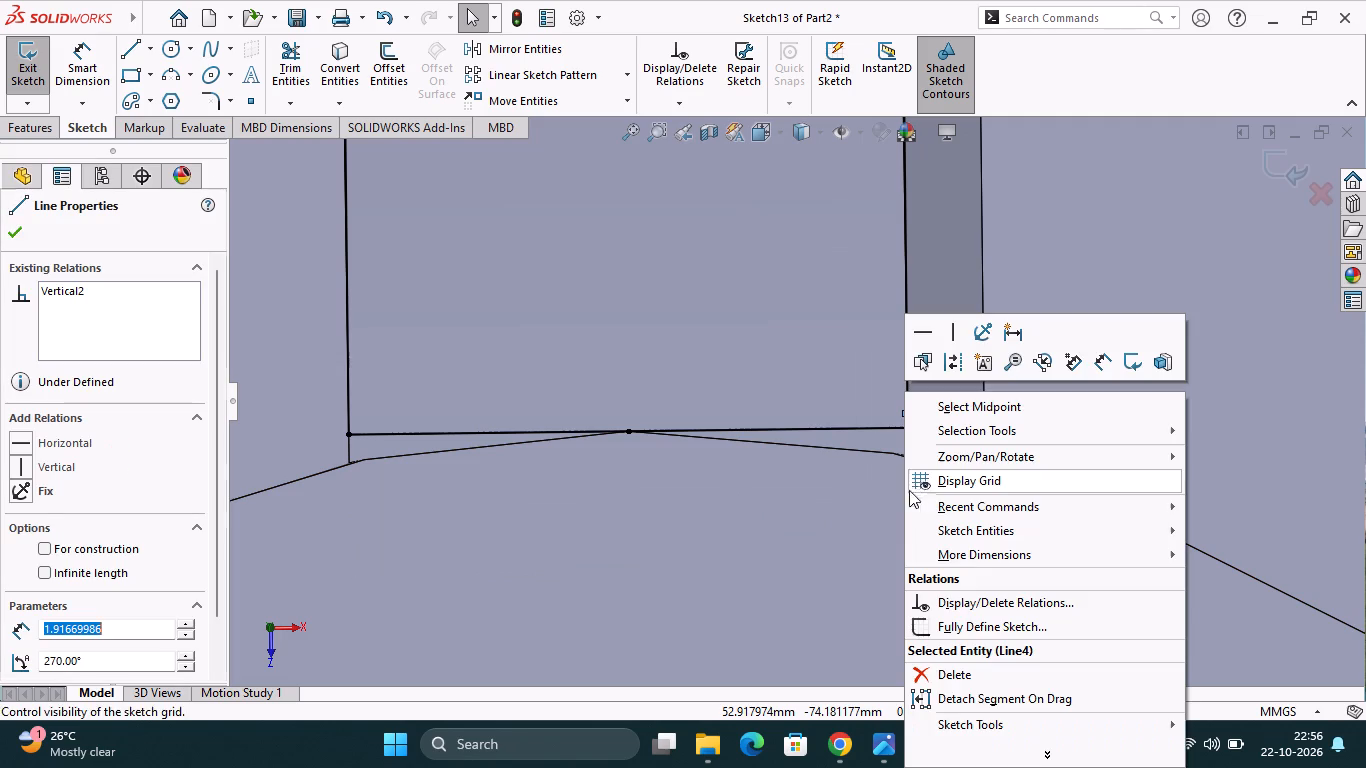
left_click(955, 675)
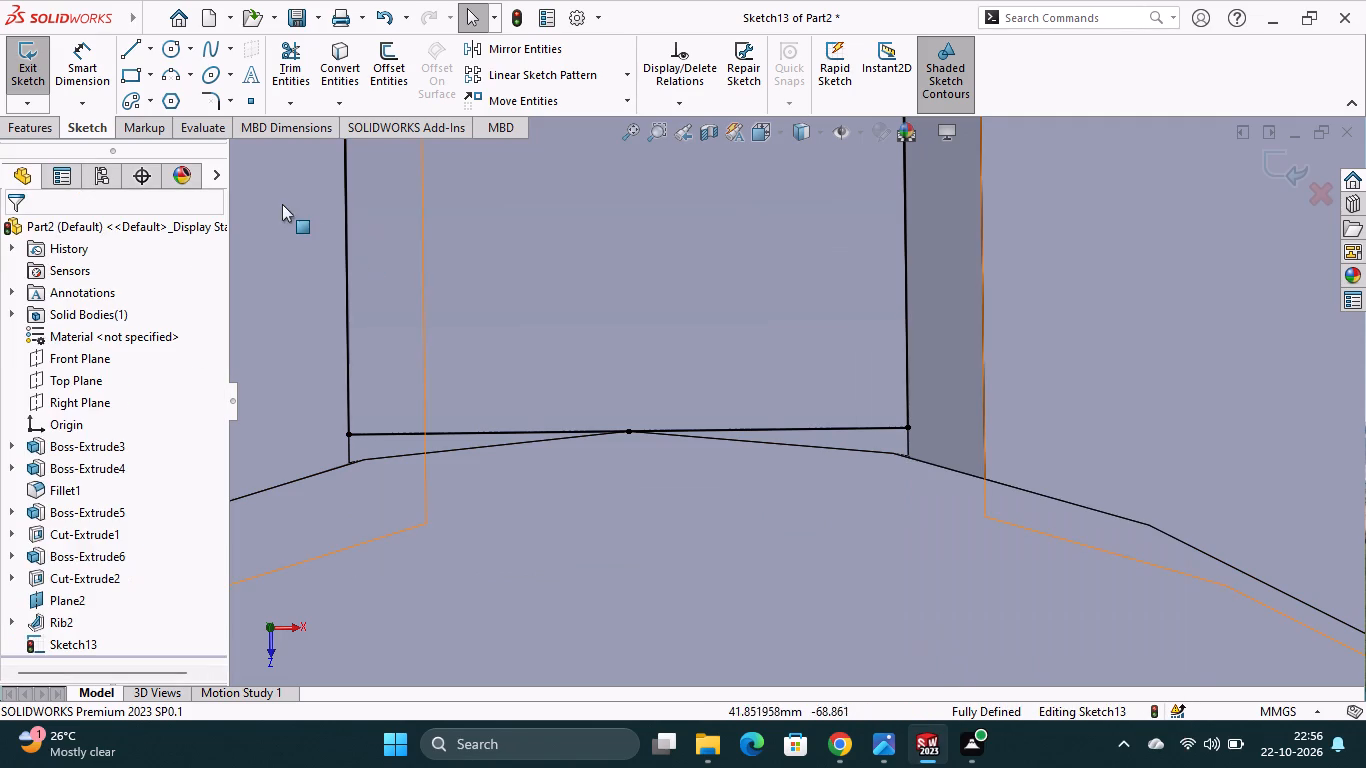
Sketch three connected lines from one end of the rib outline's lower edge to the other, closing a thin rectangle over the boss.
left_click(134, 51)
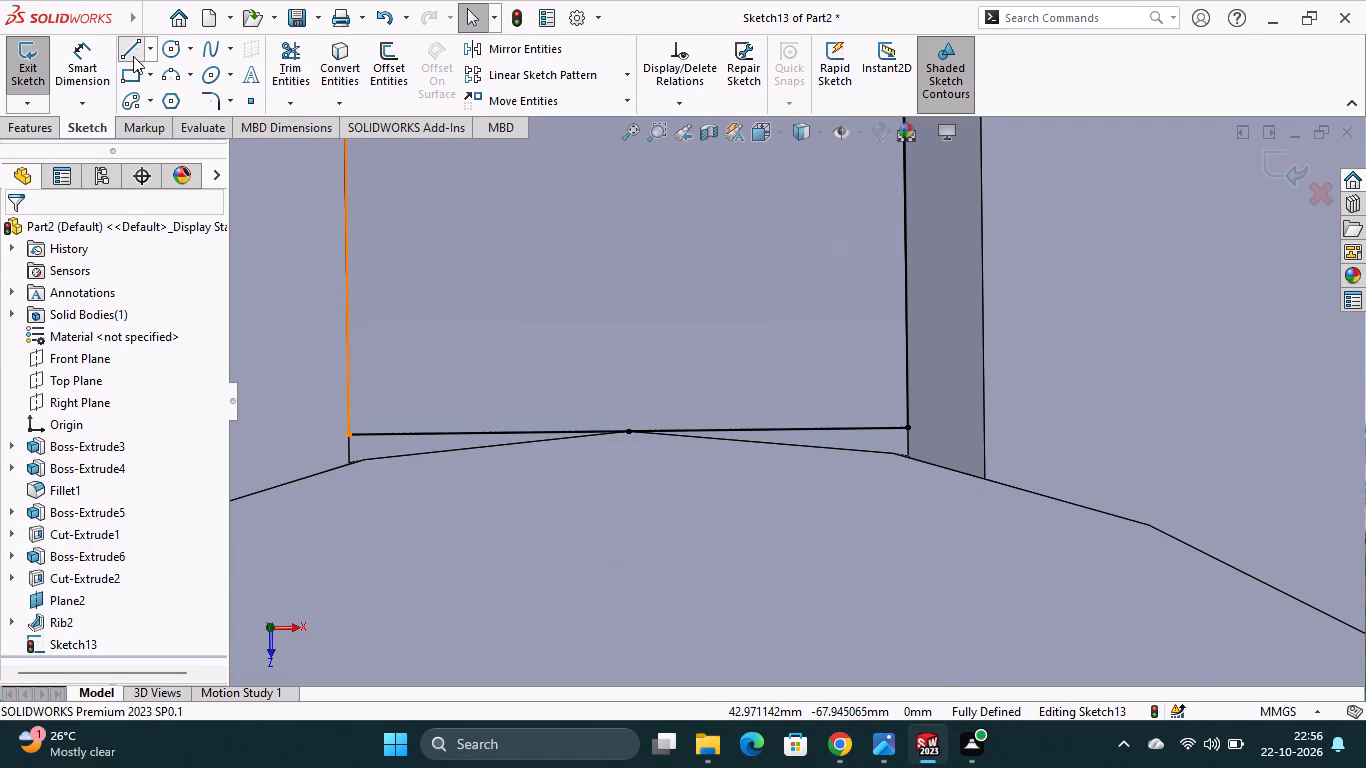
left_click(352, 438)
left_click(350, 512)
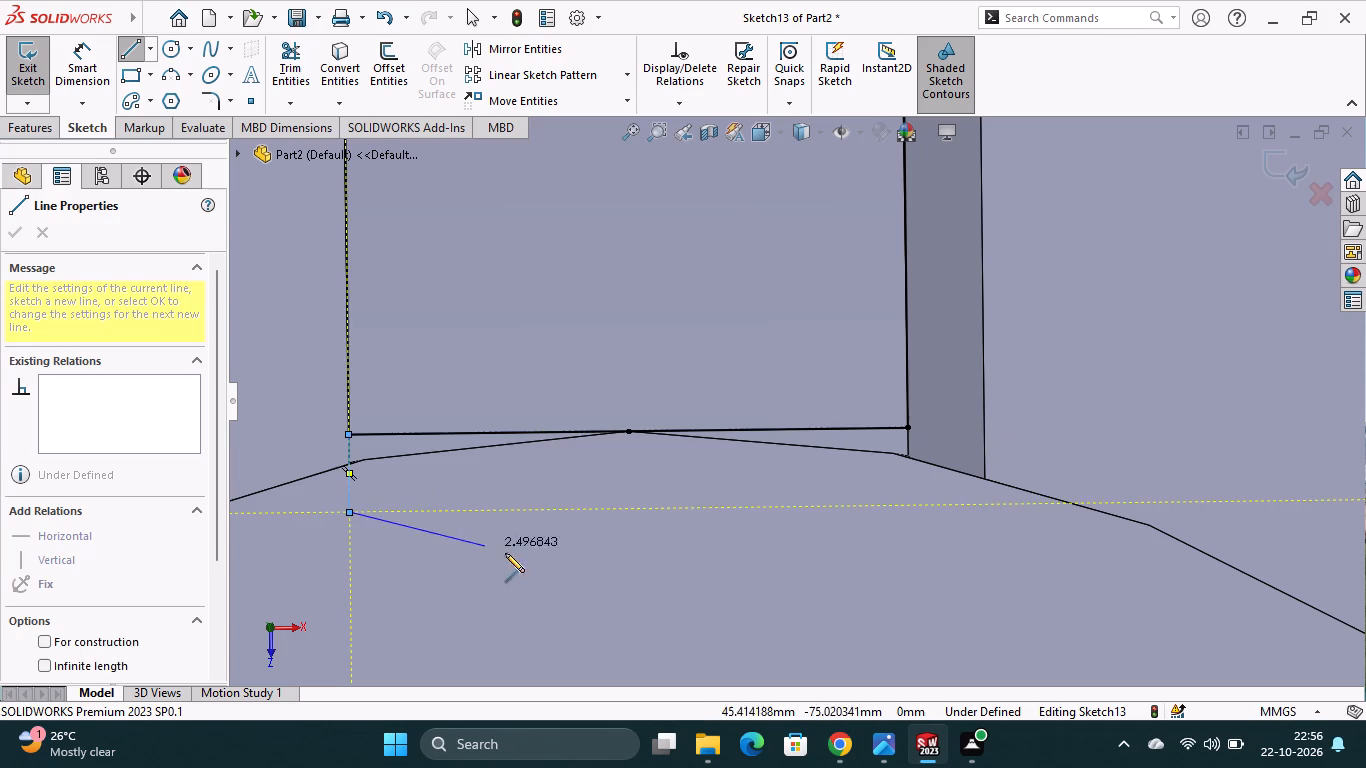
left_click(908, 508)
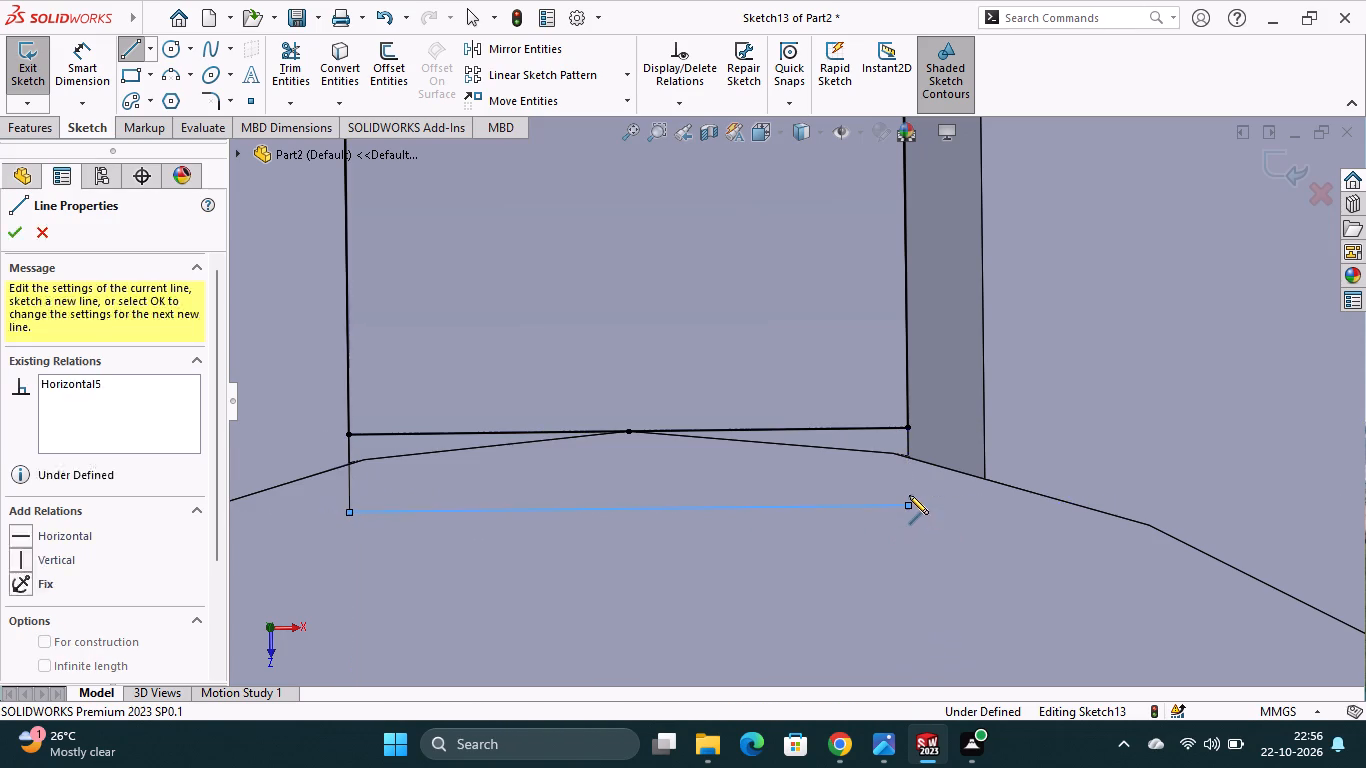
left_click(908, 425)
key("Escape")
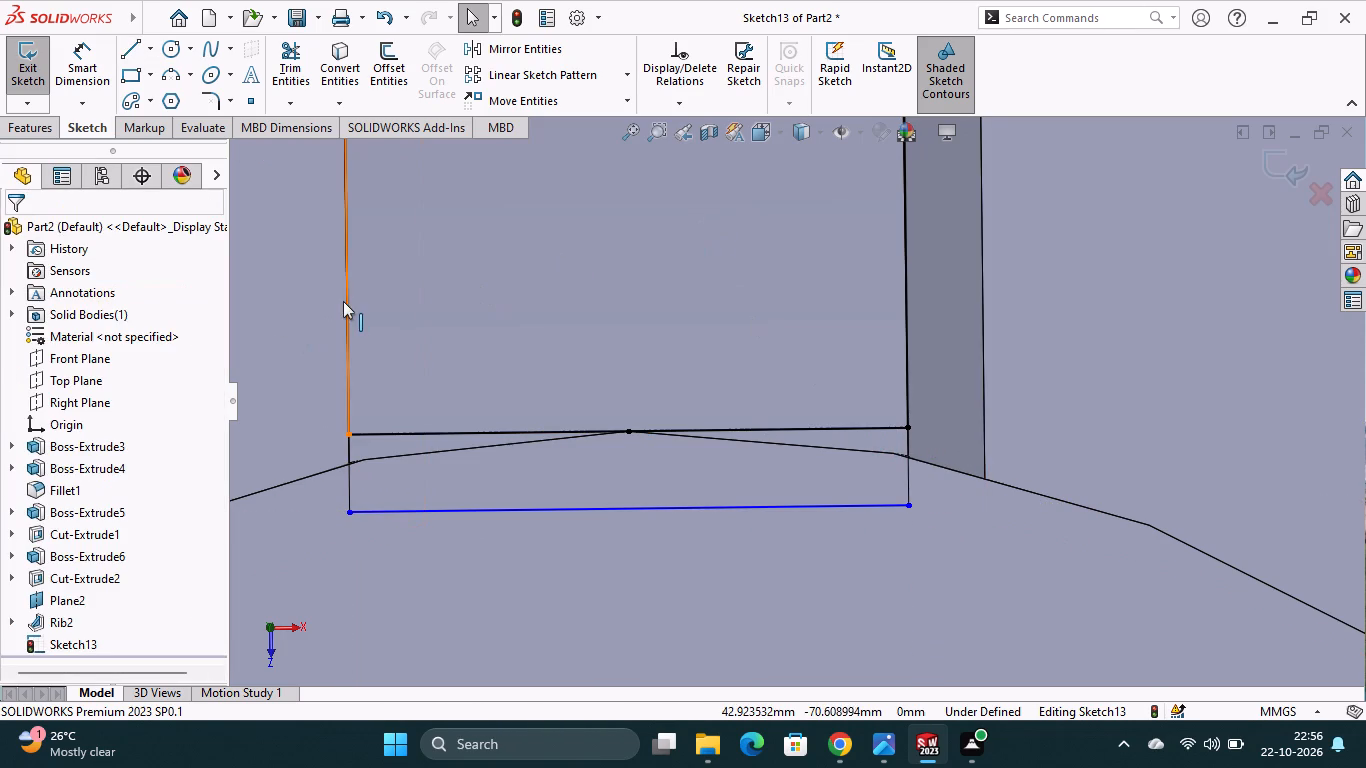
Trim away both long sides and the far end of the converted rib outline using Trim to closest, leaving only the thin rectangle.
left_click(300, 82)
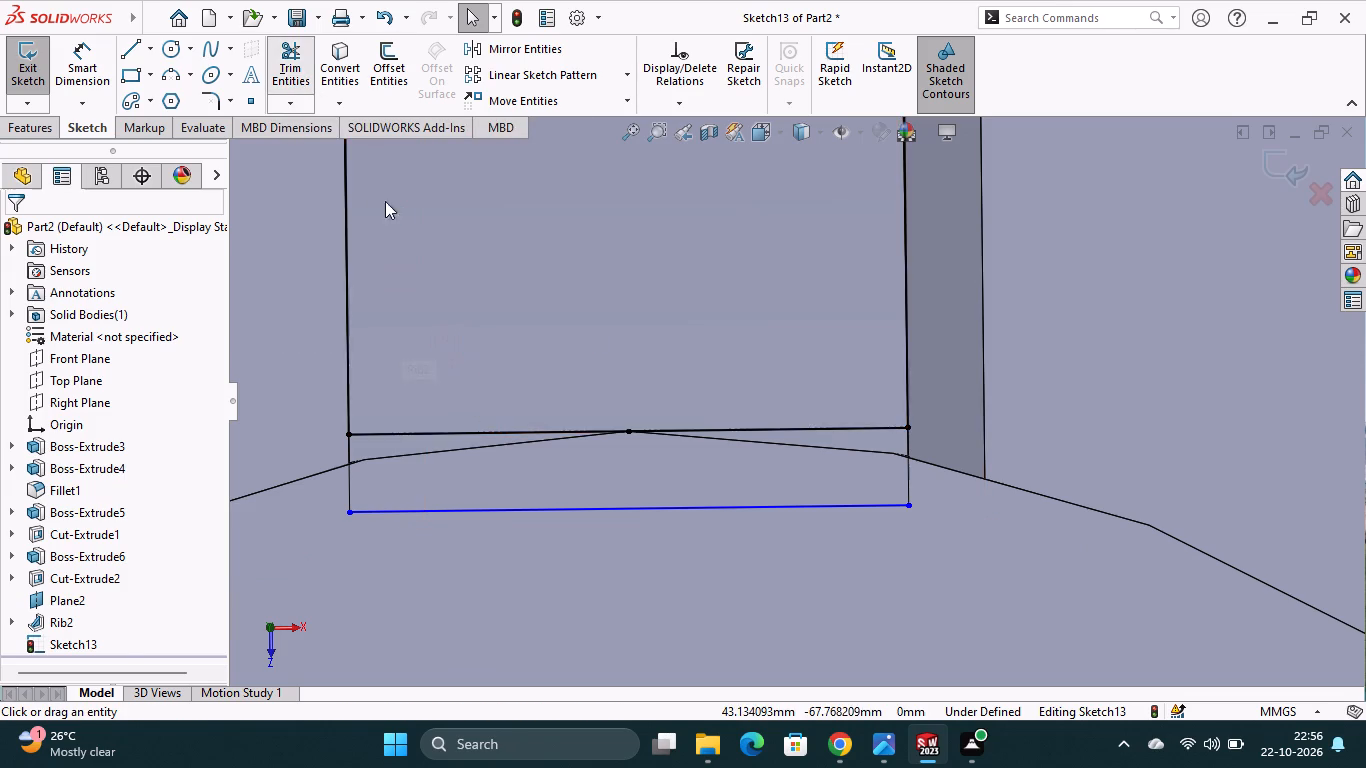
left_click(346, 297)
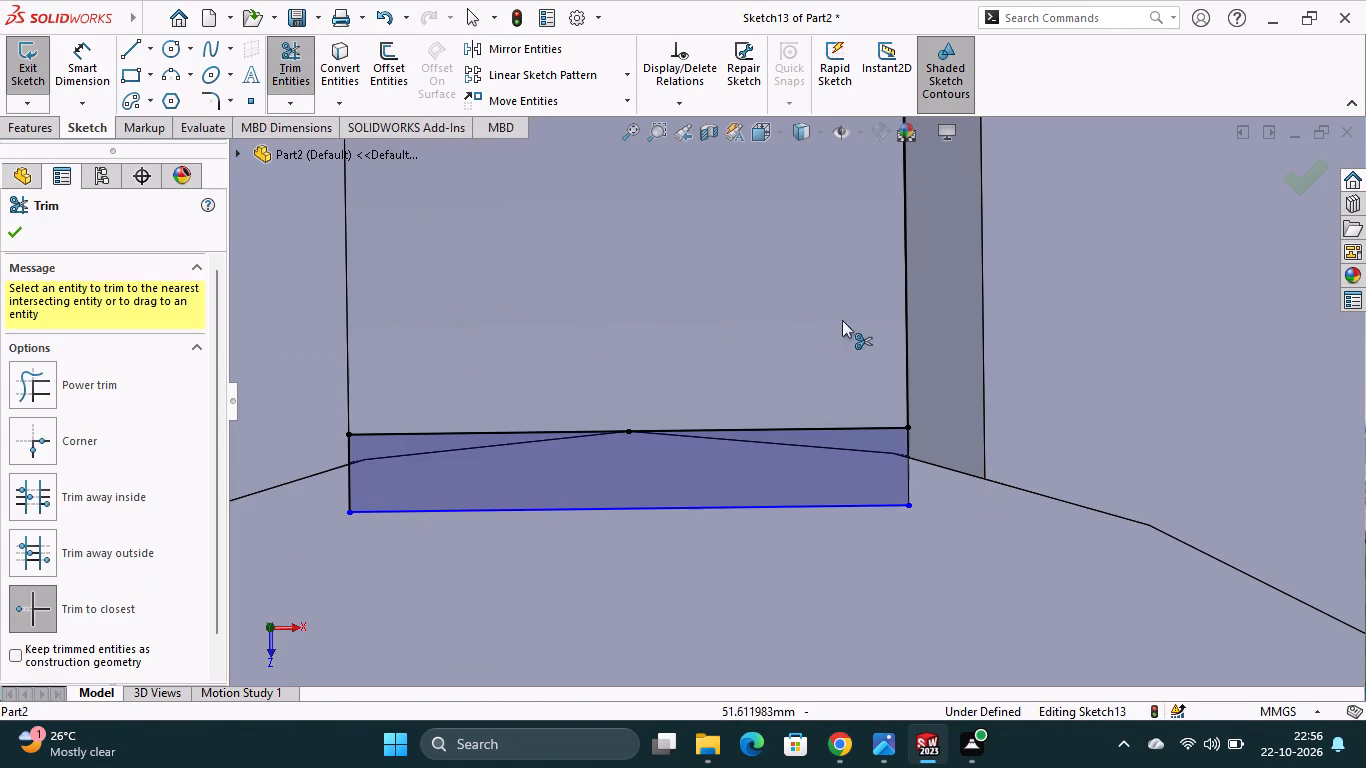
left_click(910, 352)
scroll(638, 304, "up", 10)
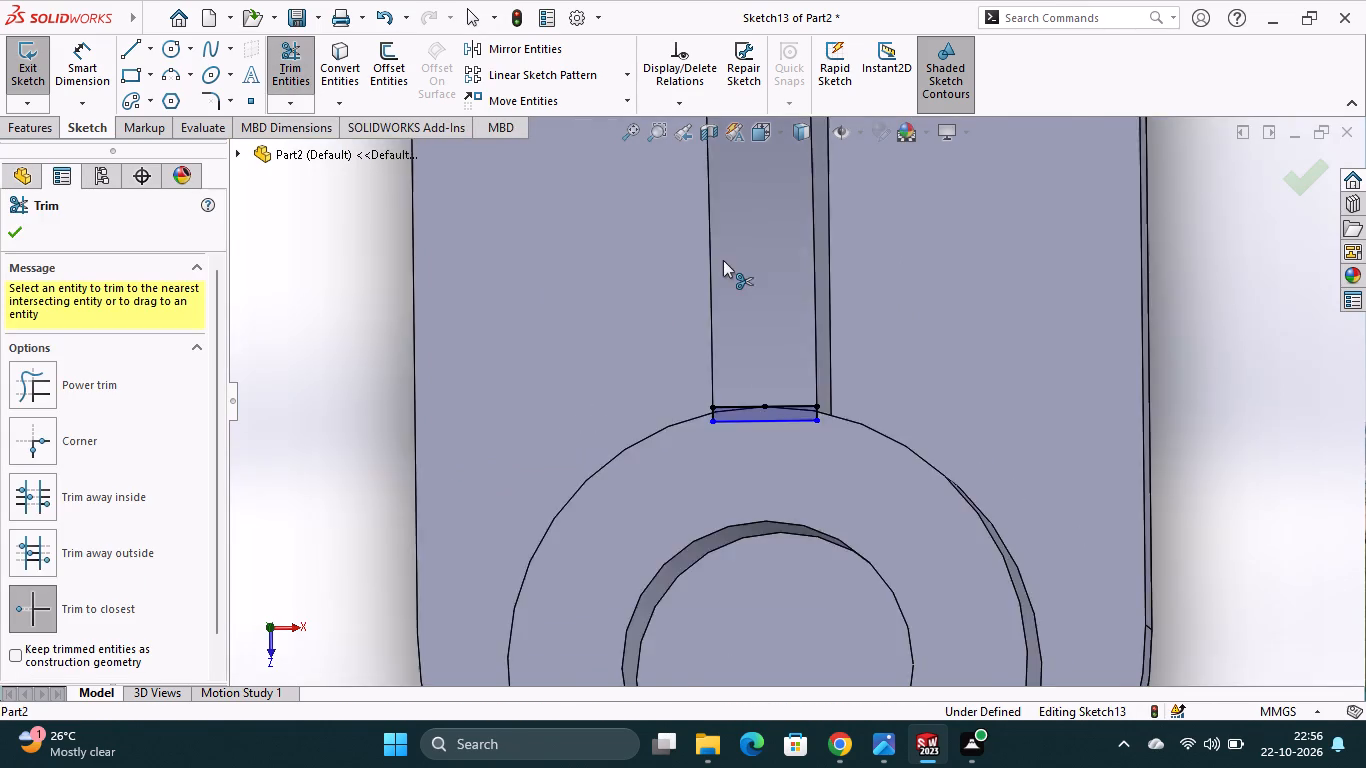
scroll(723, 260, "up", 3)
left_click(779, 174)
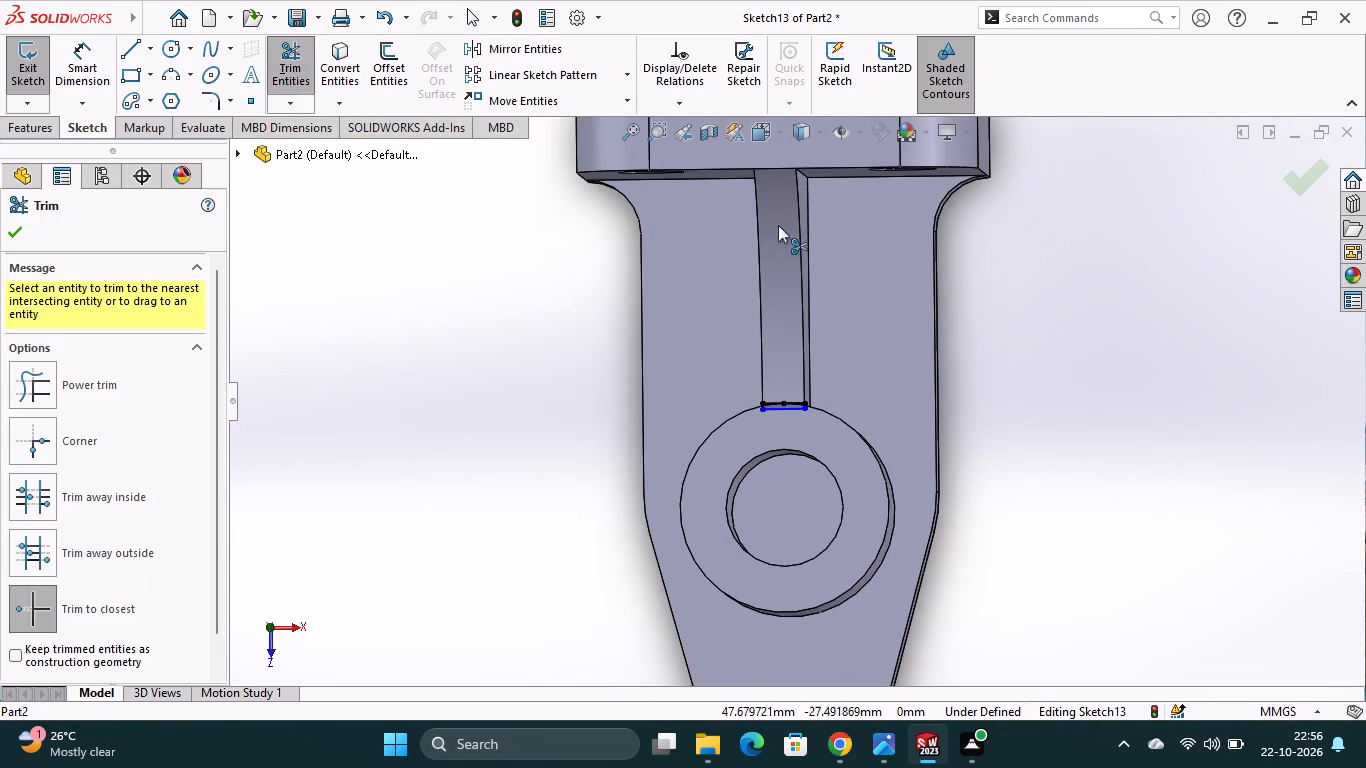
Extrude the thin rectangle as a blind boss 40 mm downward from the boss's top face, with the result merged.
left_click(44, 132)
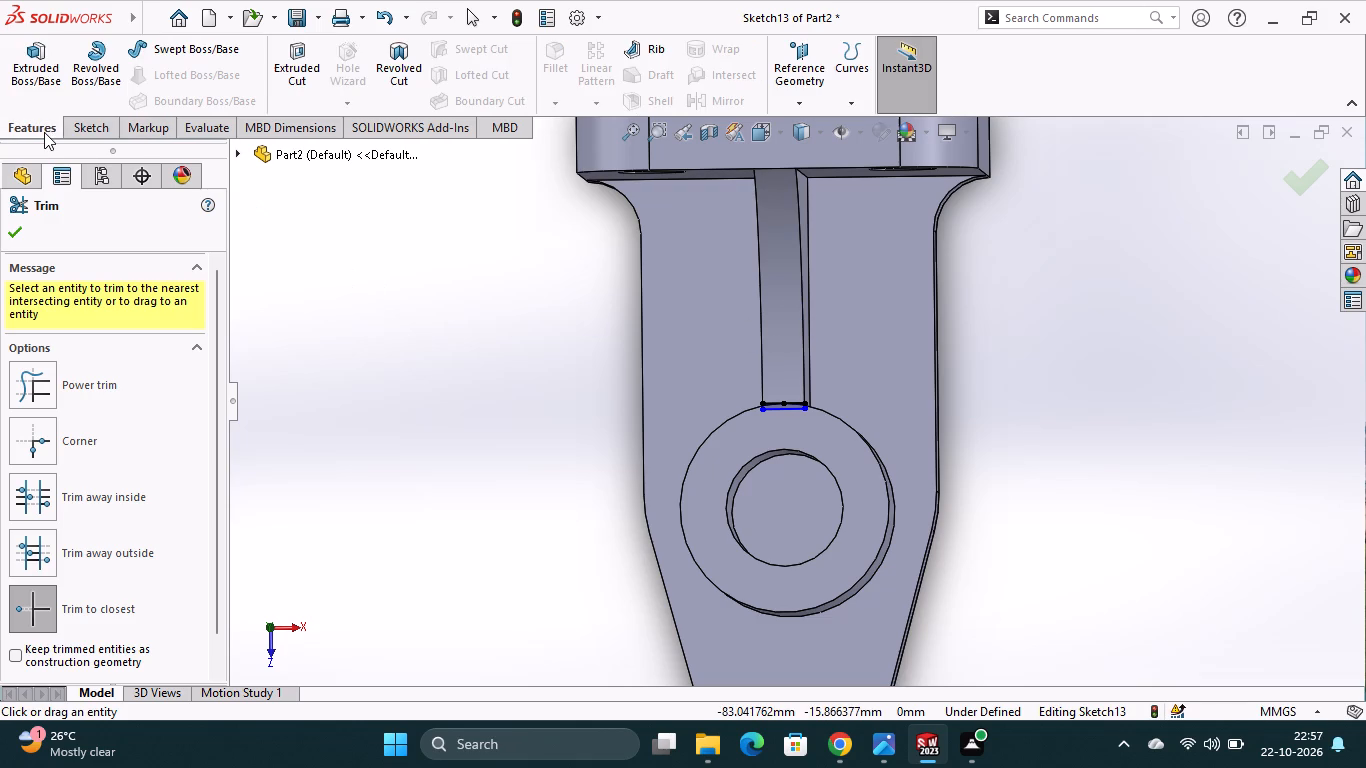
left_click(58, 96)
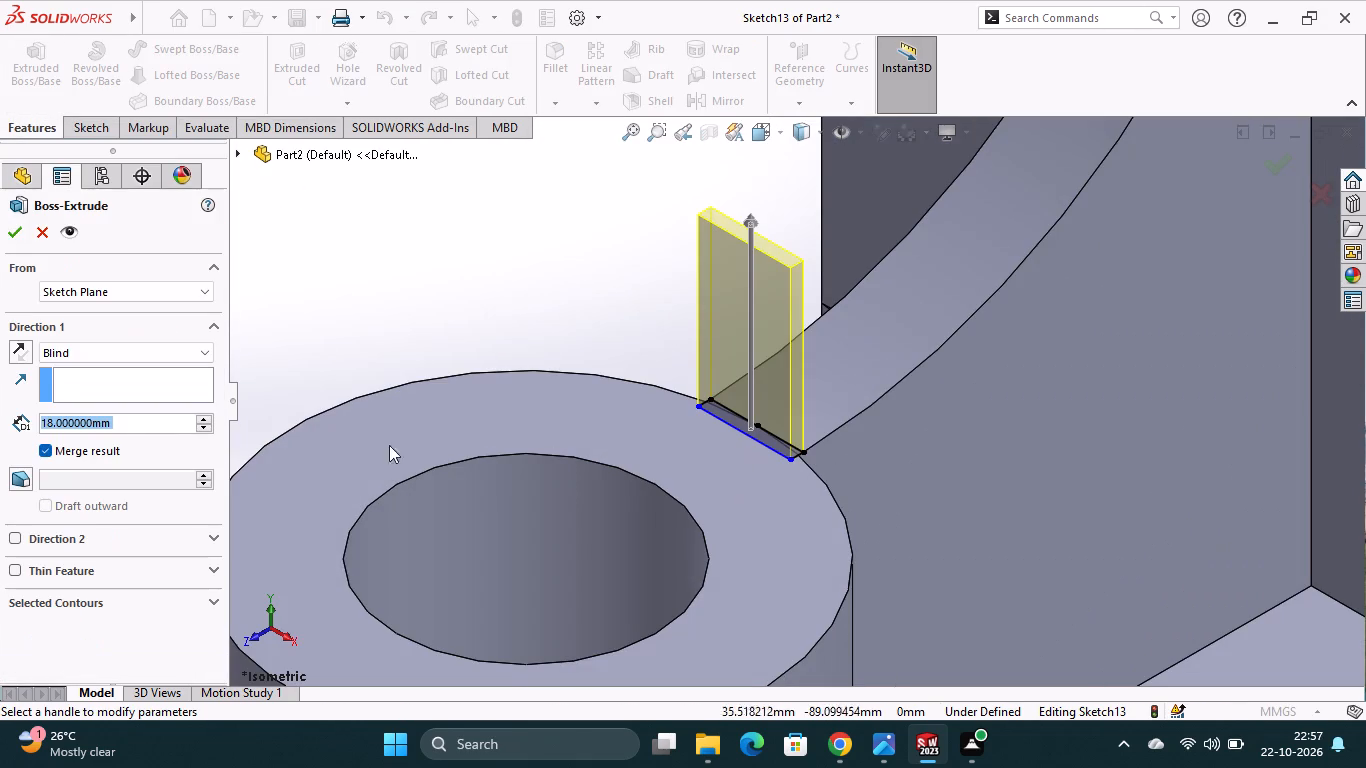
left_click(32, 355)
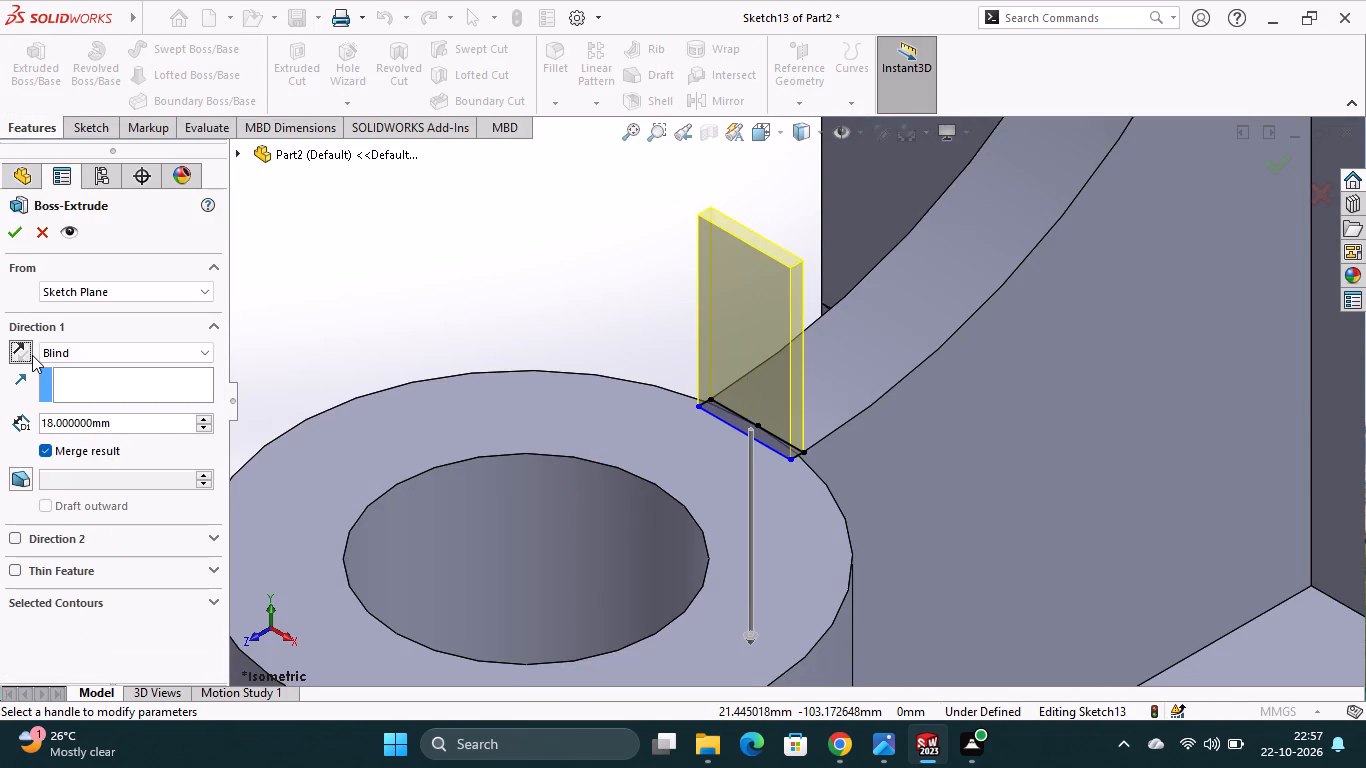
left_click(126, 419)
left_click_drag(124, 420, 115, 421)
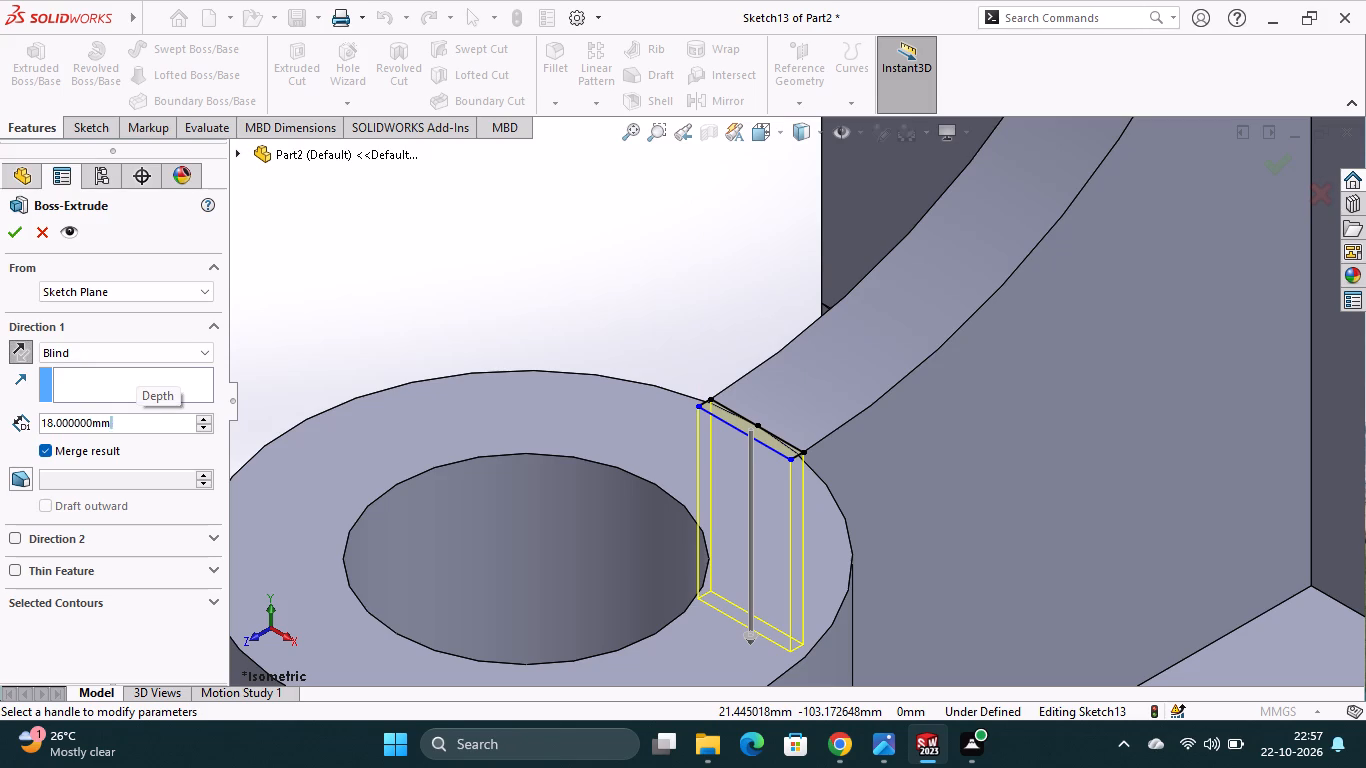
left_click_drag(115, 421, 38, 423)
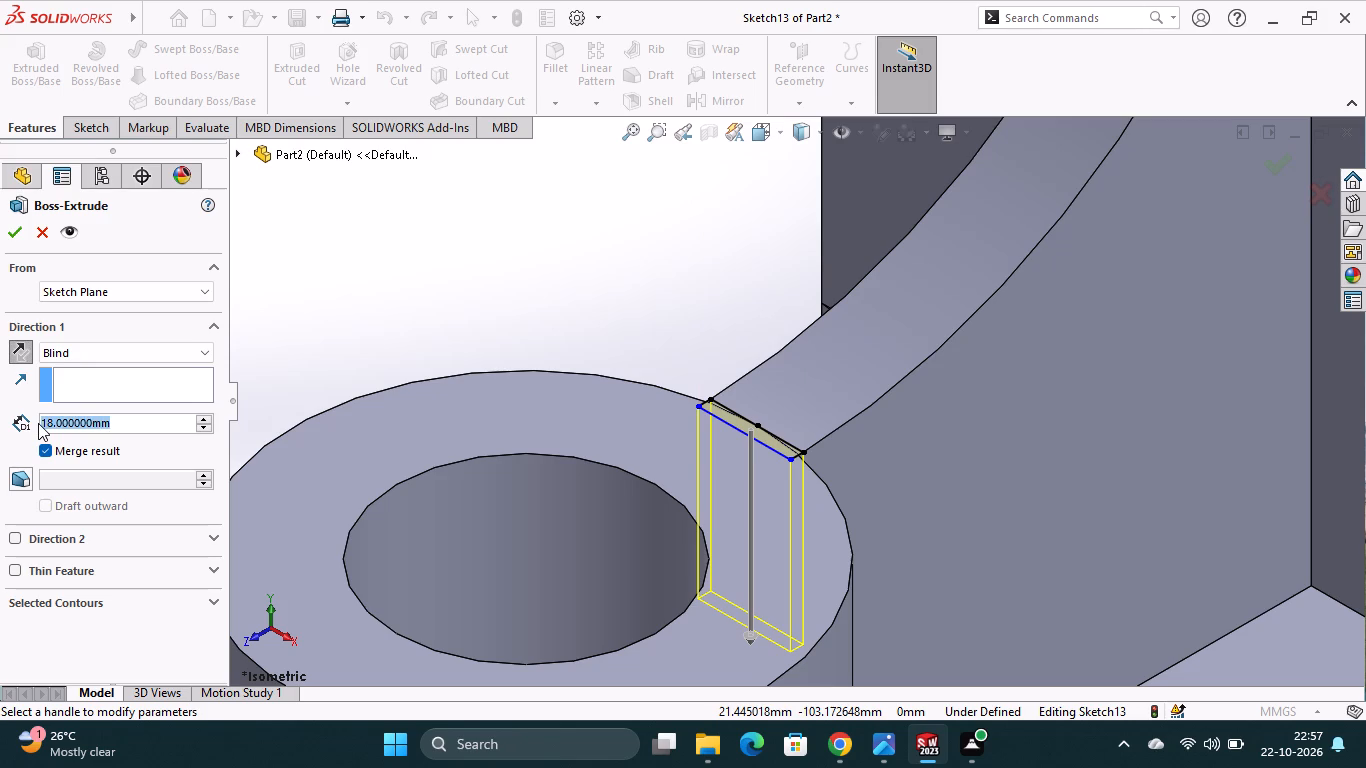
type("40")
key("Return")
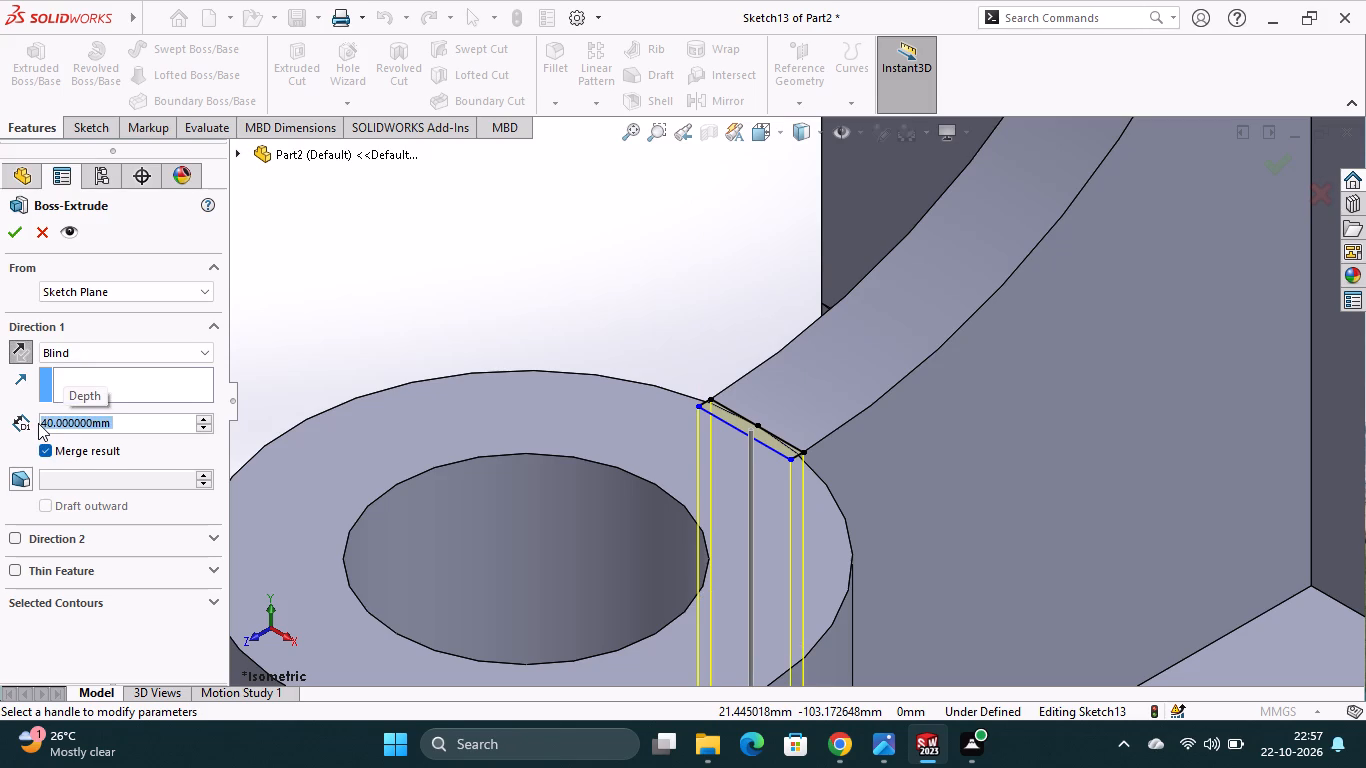
left_click(10, 237)
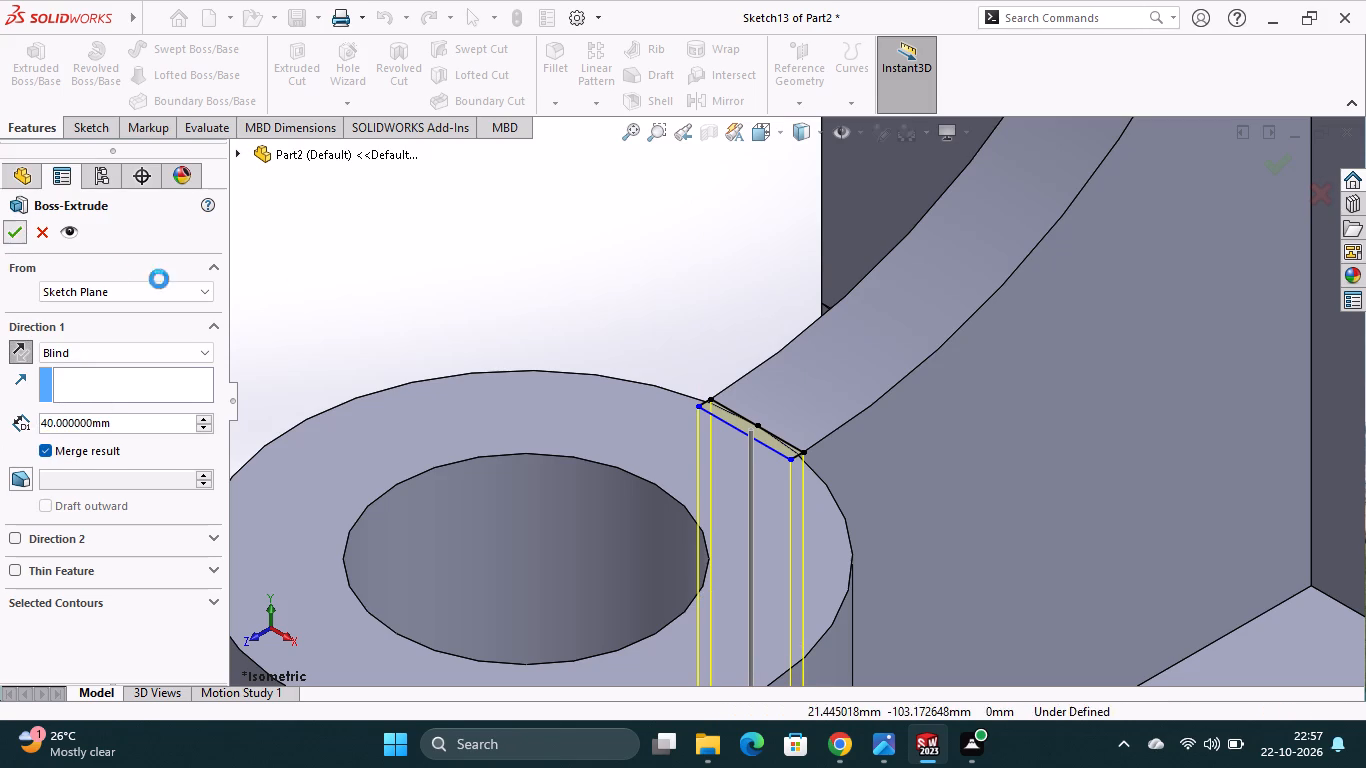
left_click(661, 288)
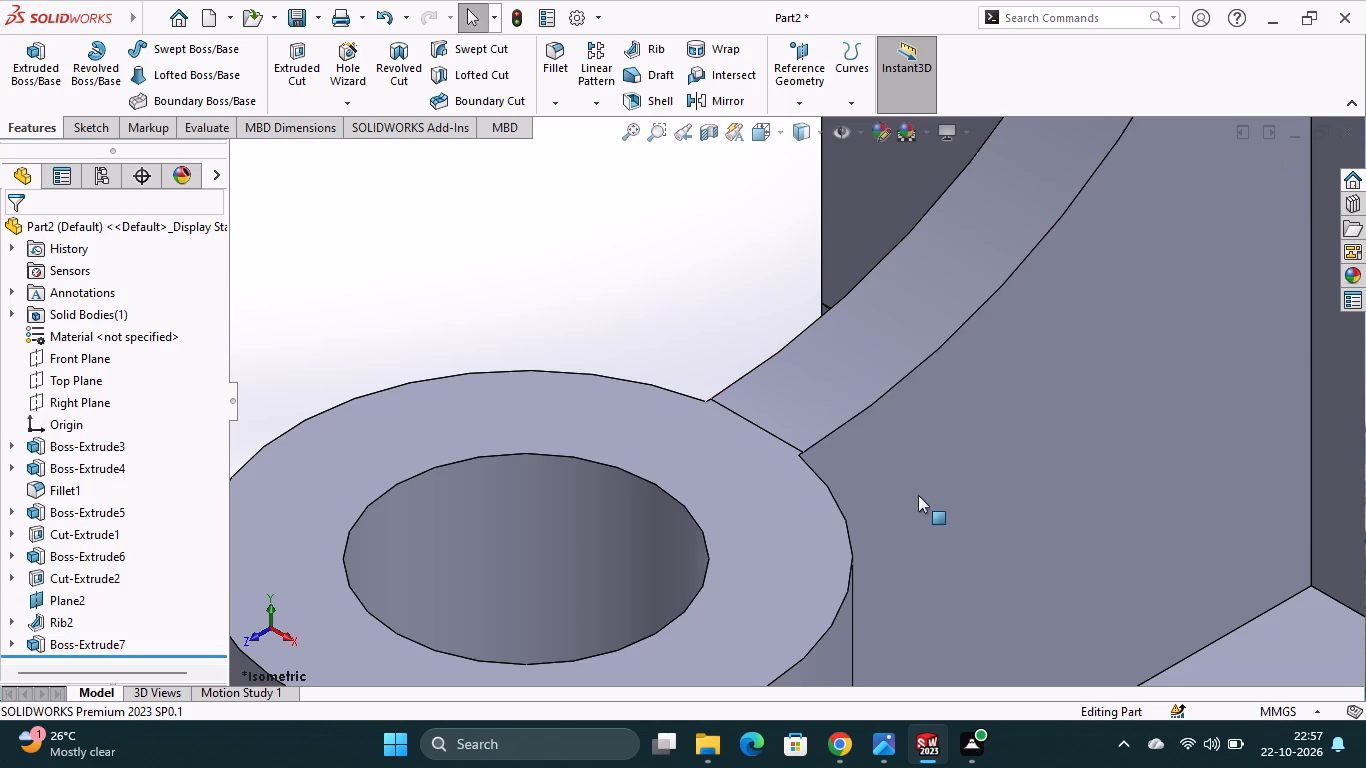
Examine the junction between the arc-profiled rib and the boss's top face up close, and the whole bracket in isometric view.
scroll(915, 516, "up", 3)
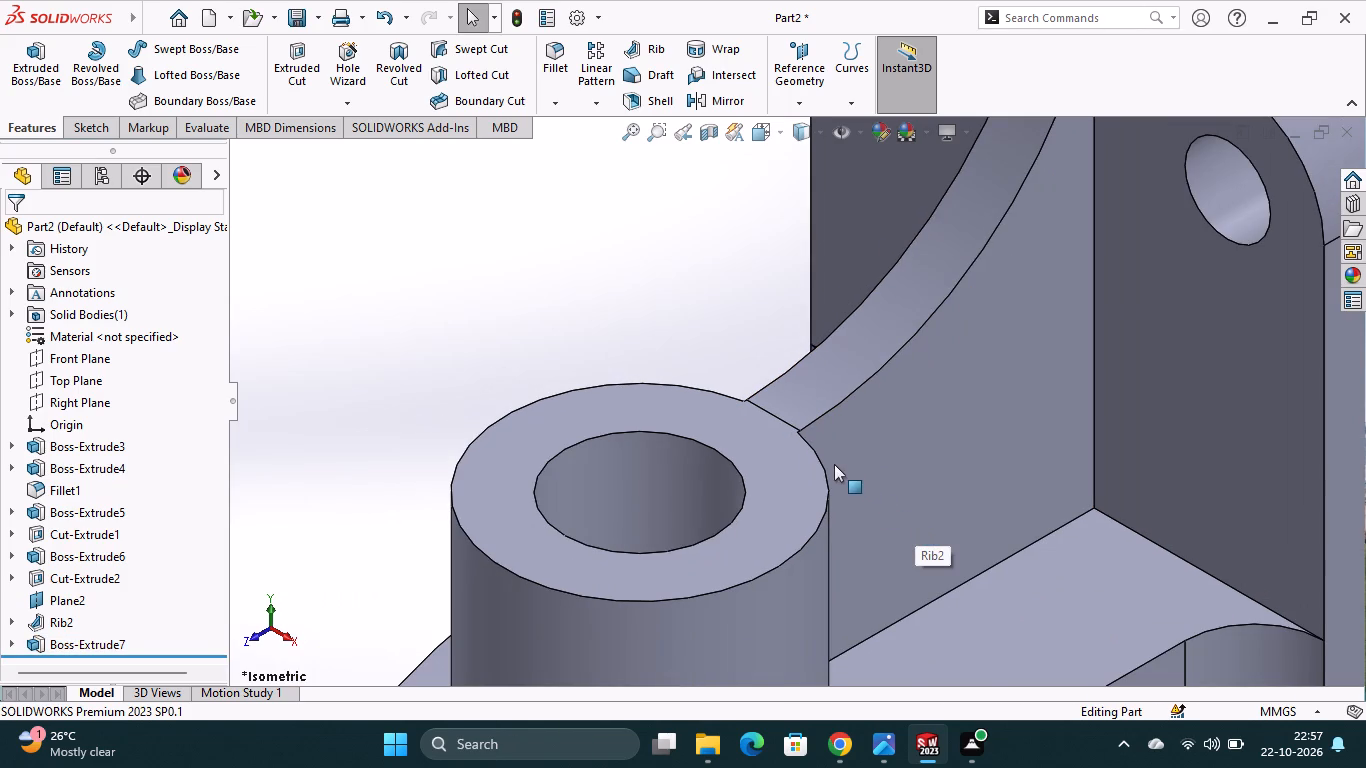
scroll(827, 450, "down", 6)
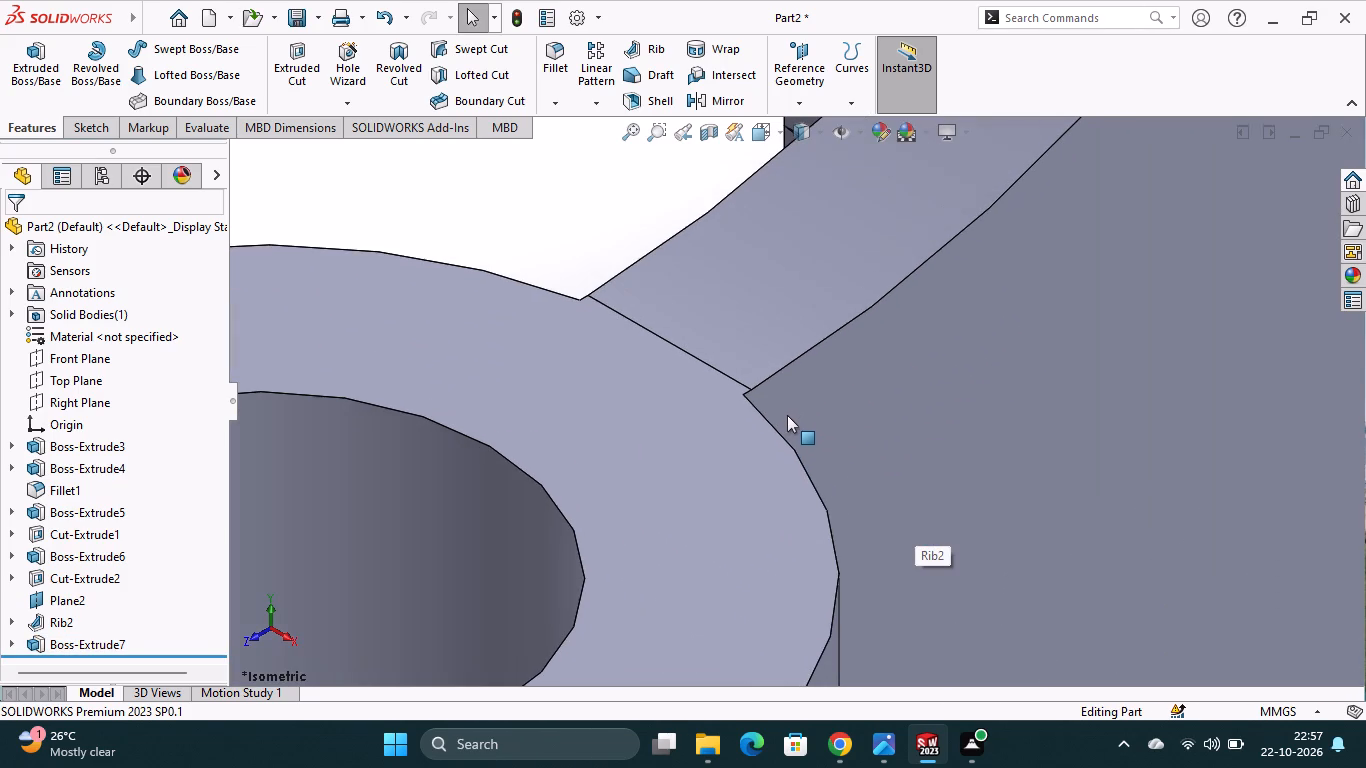
scroll(739, 418, "up", 2)
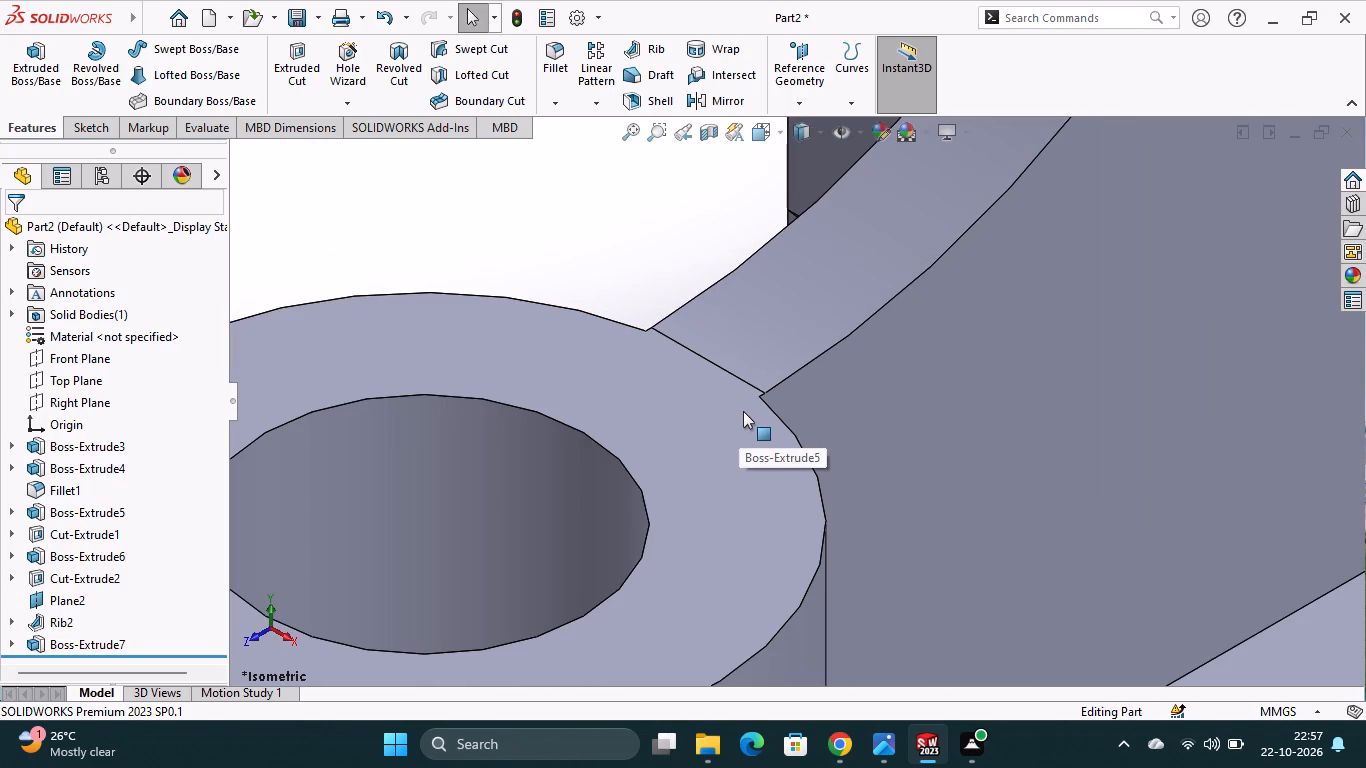
scroll(729, 377, "down", 2)
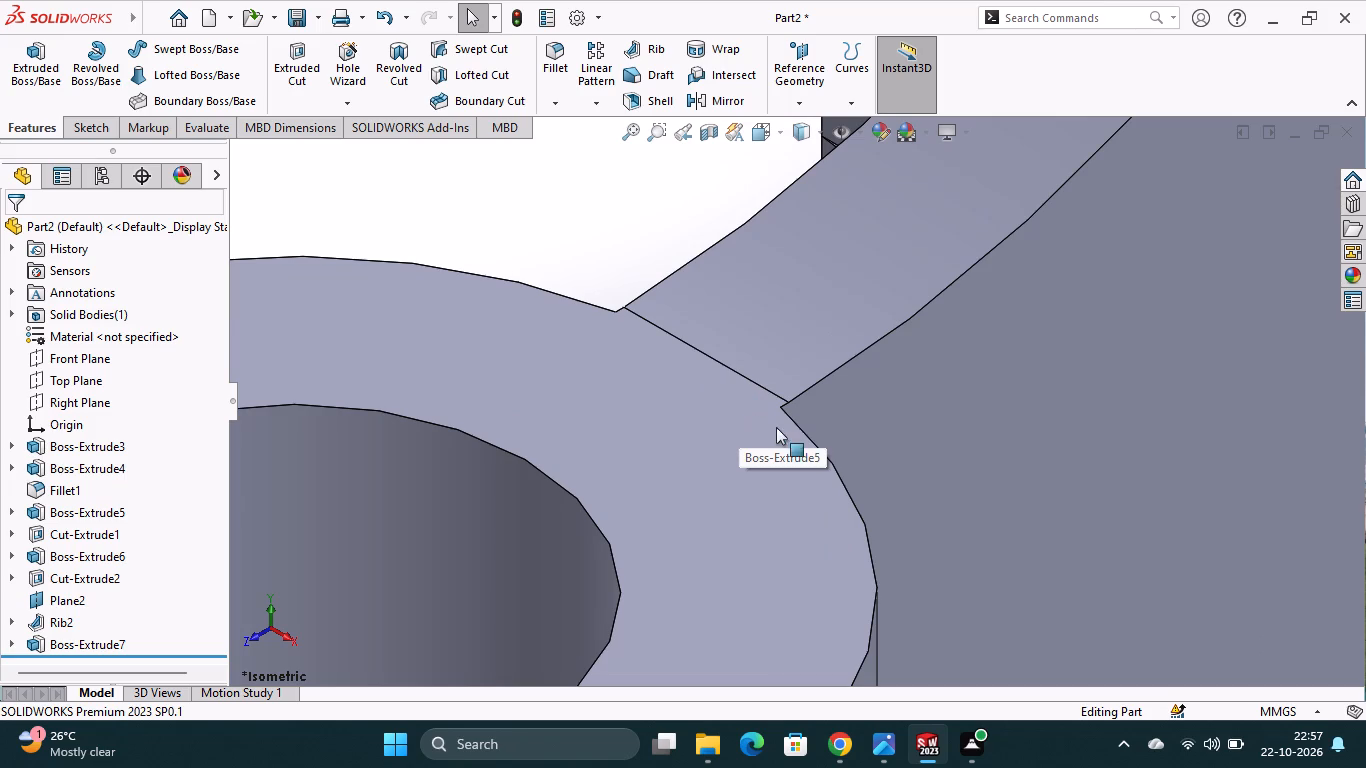
scroll(800, 432, "up", 1)
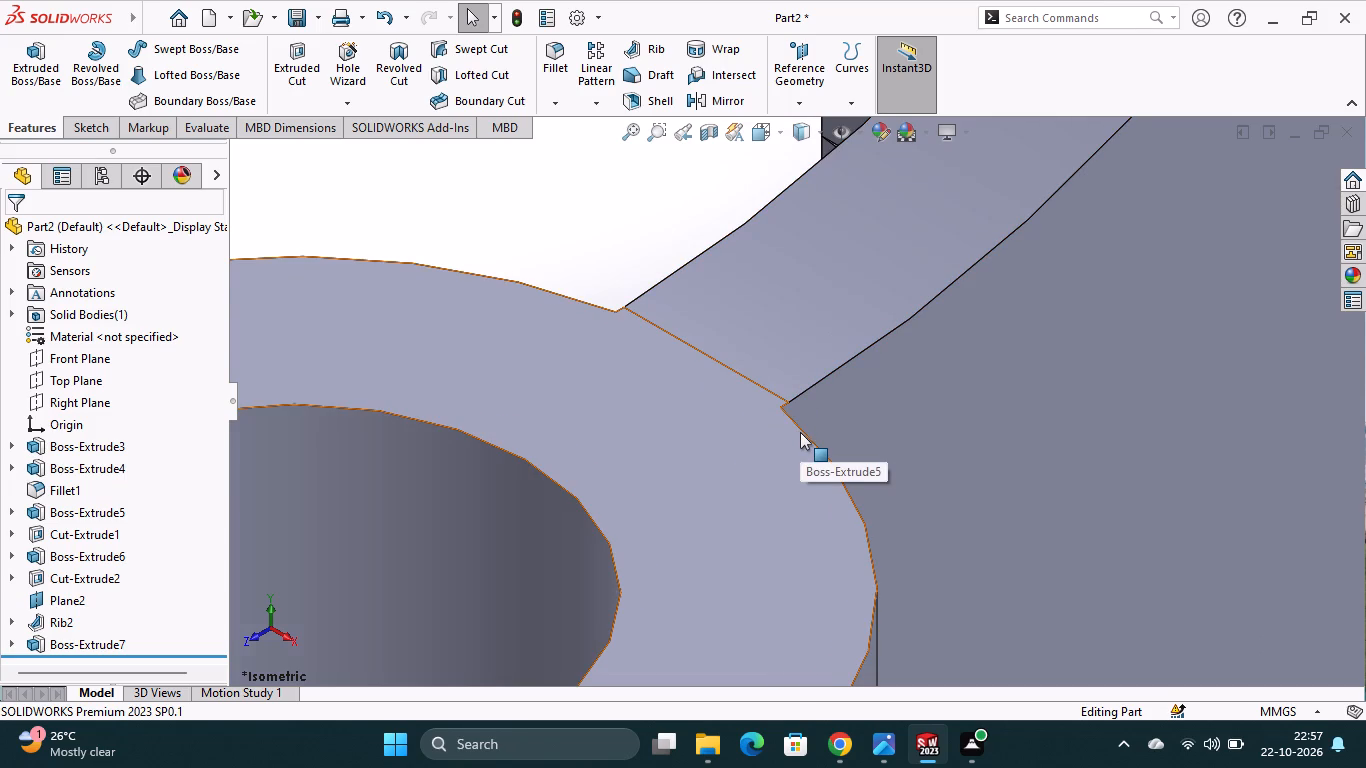
scroll(800, 432, "up", 2)
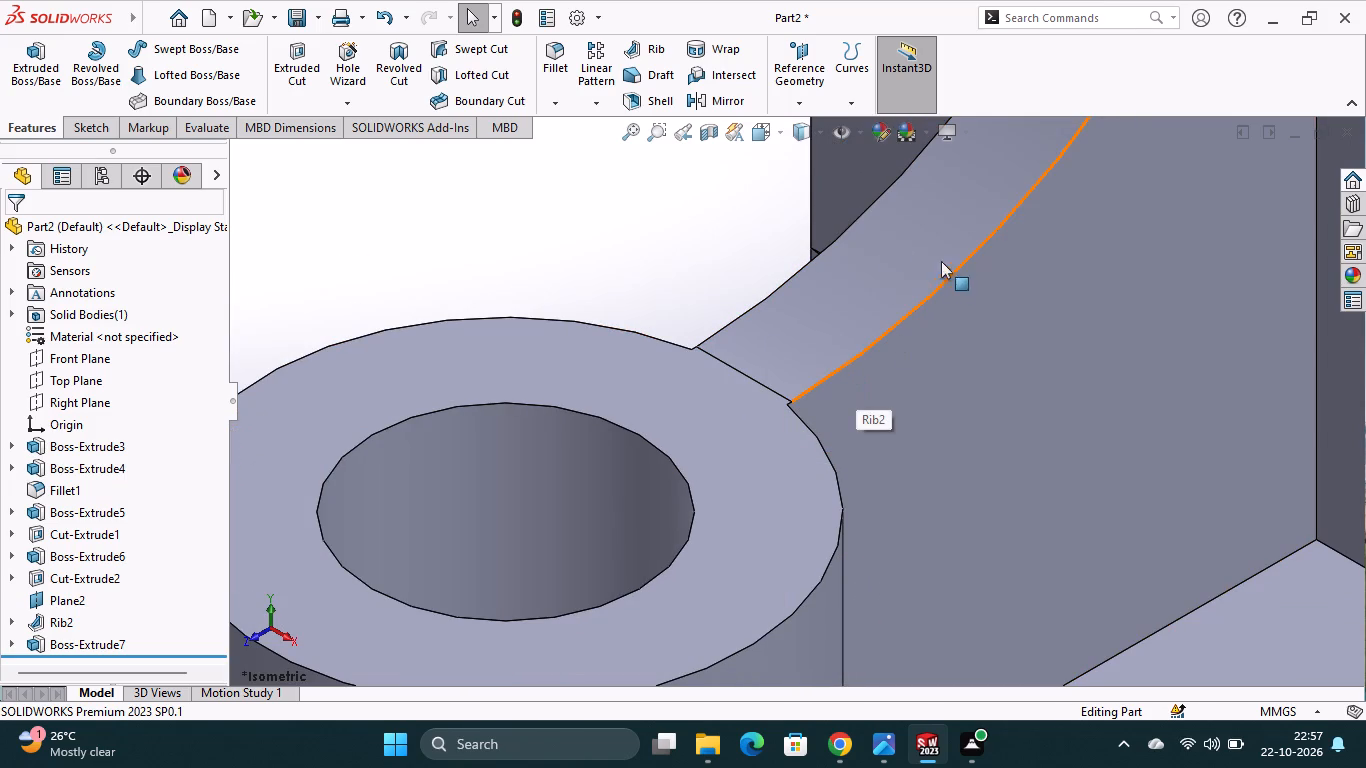
left_click(783, 135)
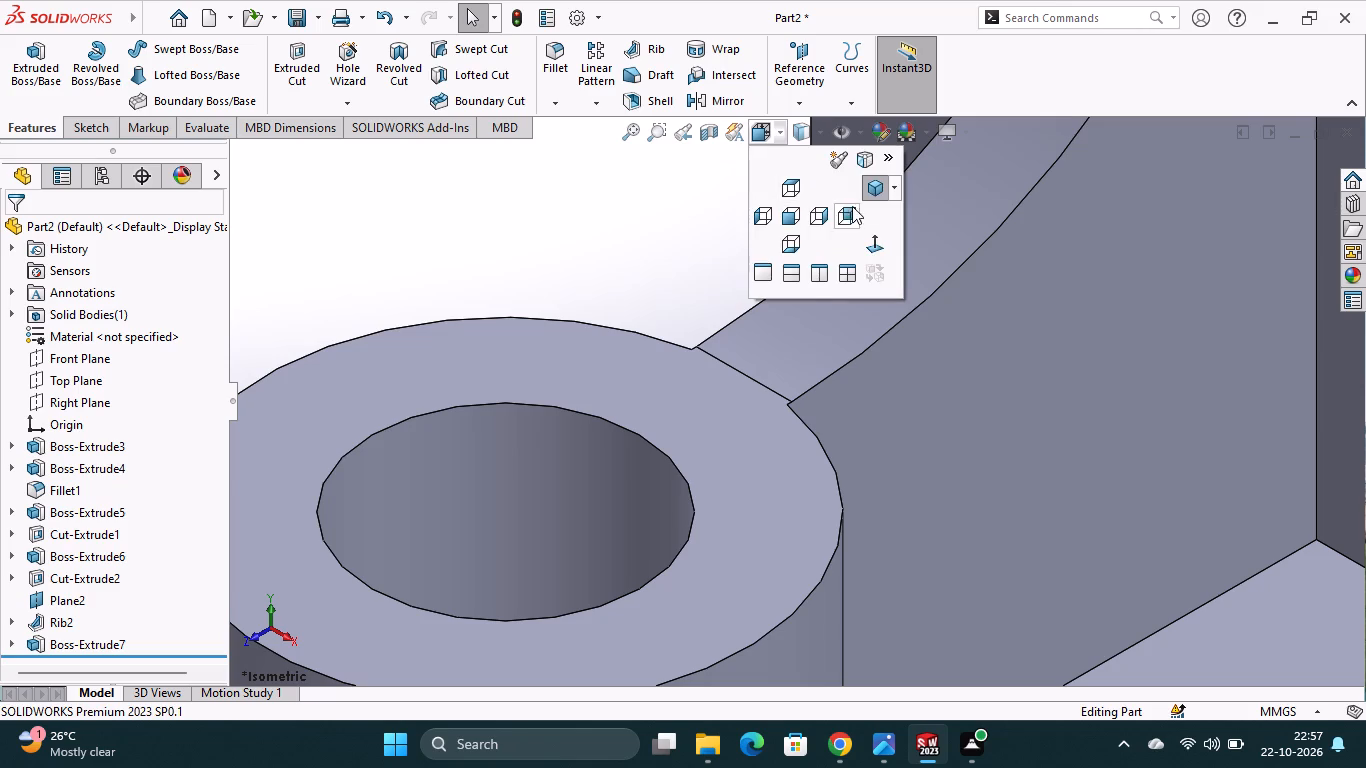
left_click(876, 193)
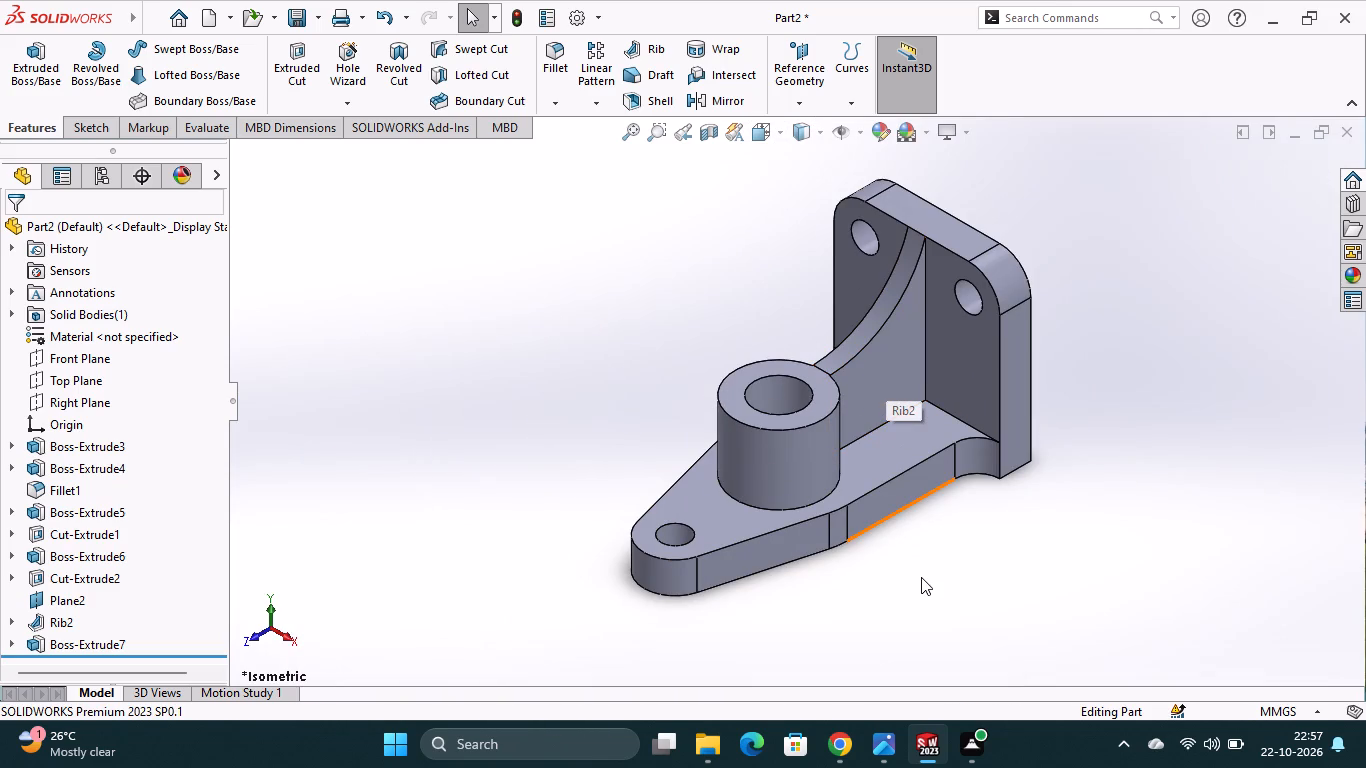
Save the bracket as a SOLIDWORKS part named Part61 in the Solidworks folder.
key("ctrl+s")
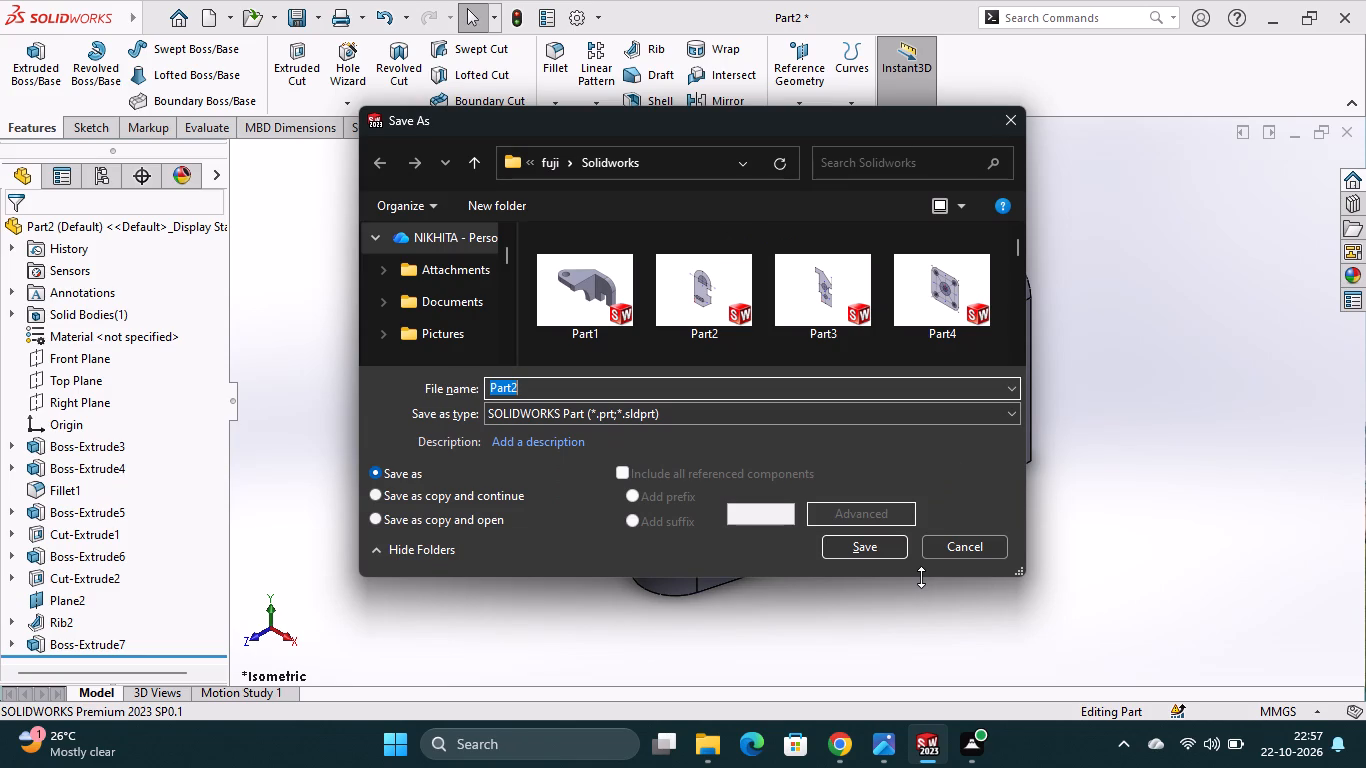
key("BackSpace")
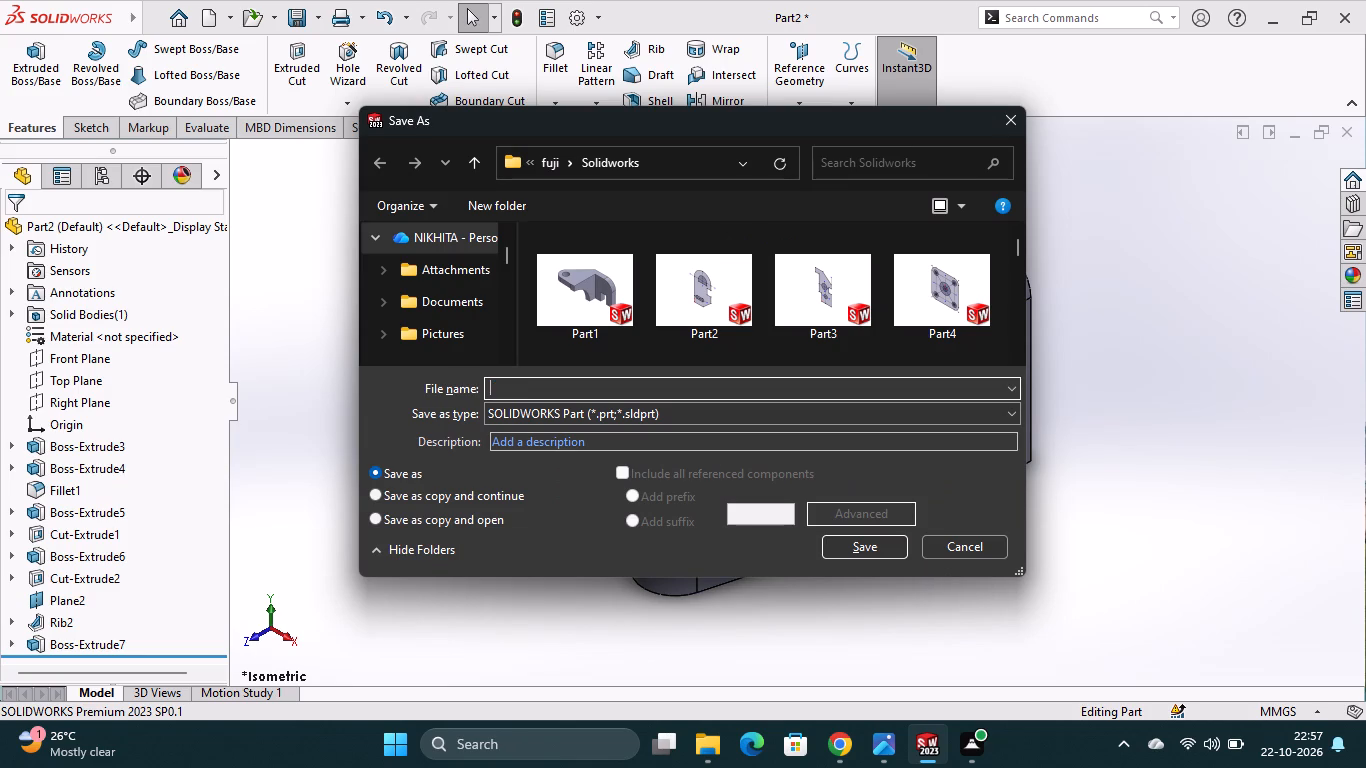
key("p")
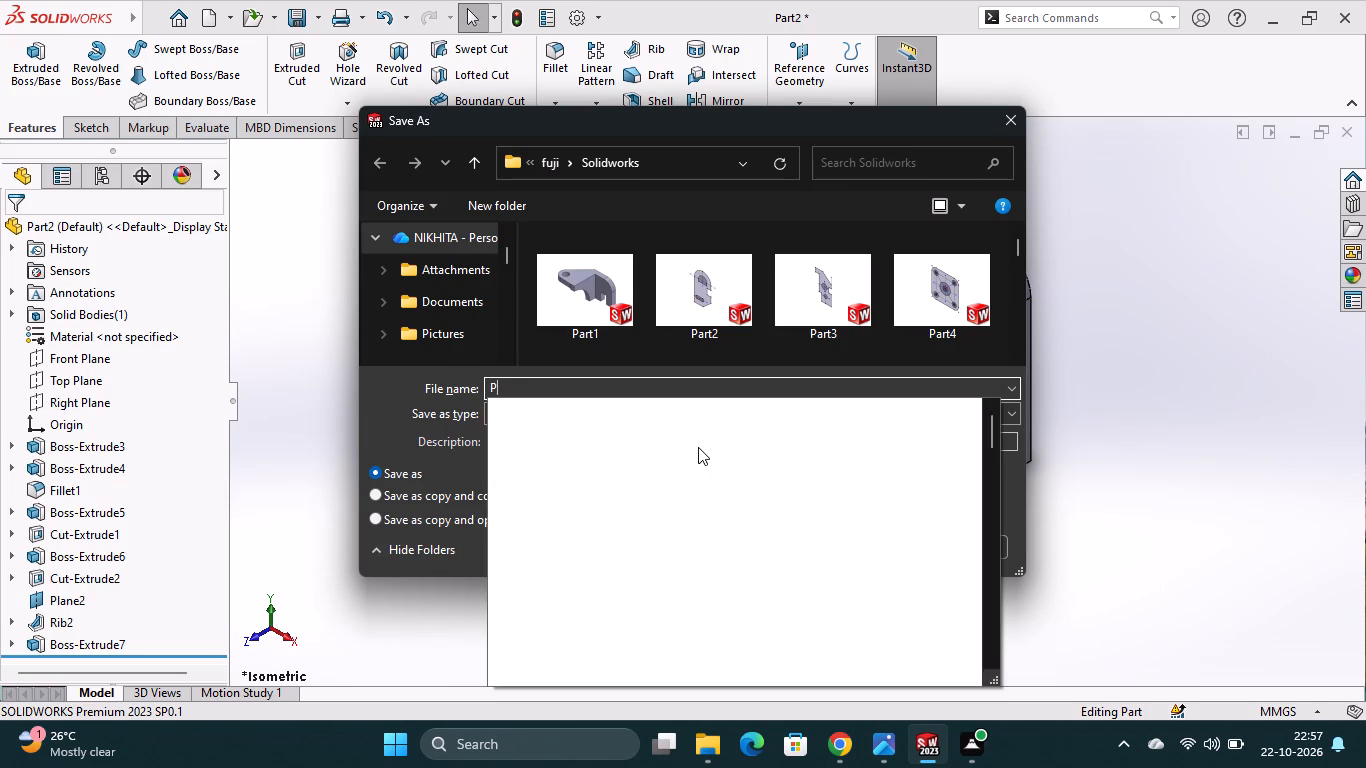
type("art")
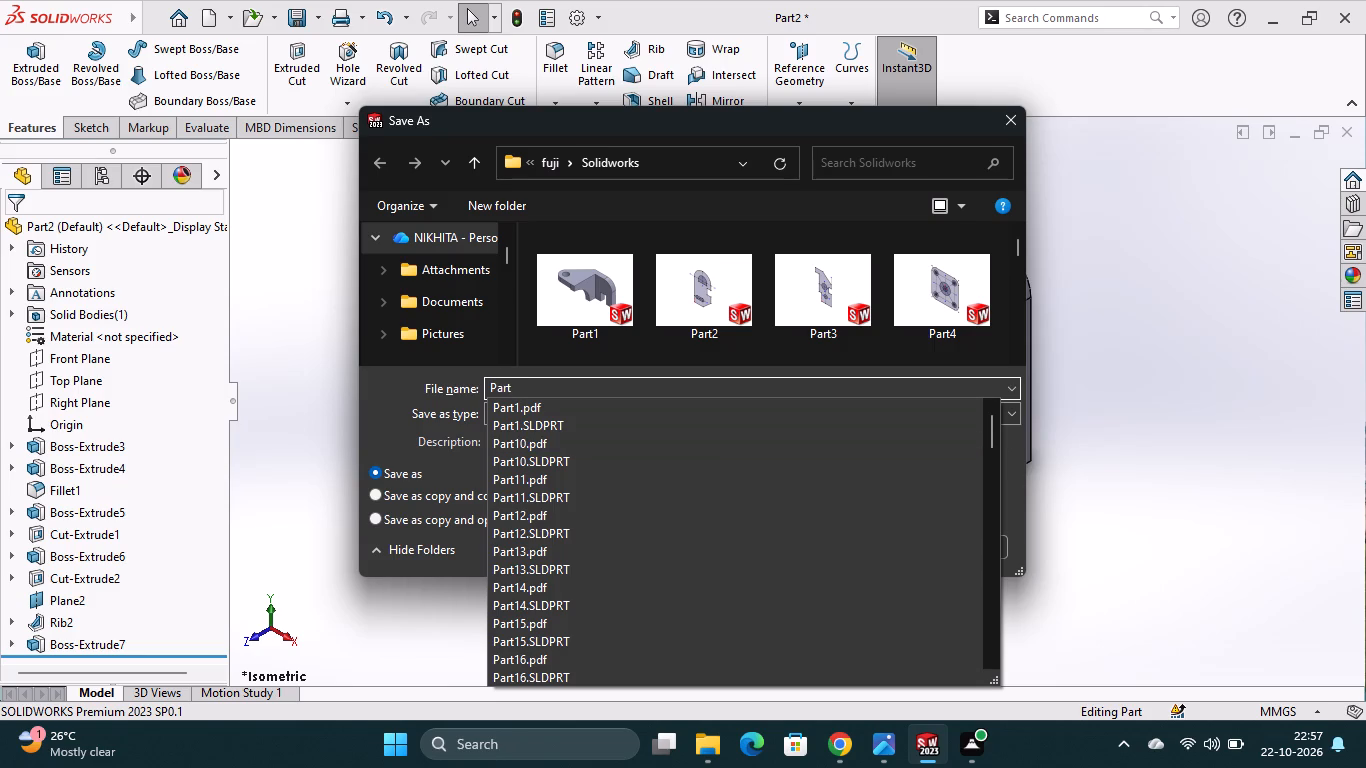
key("6")
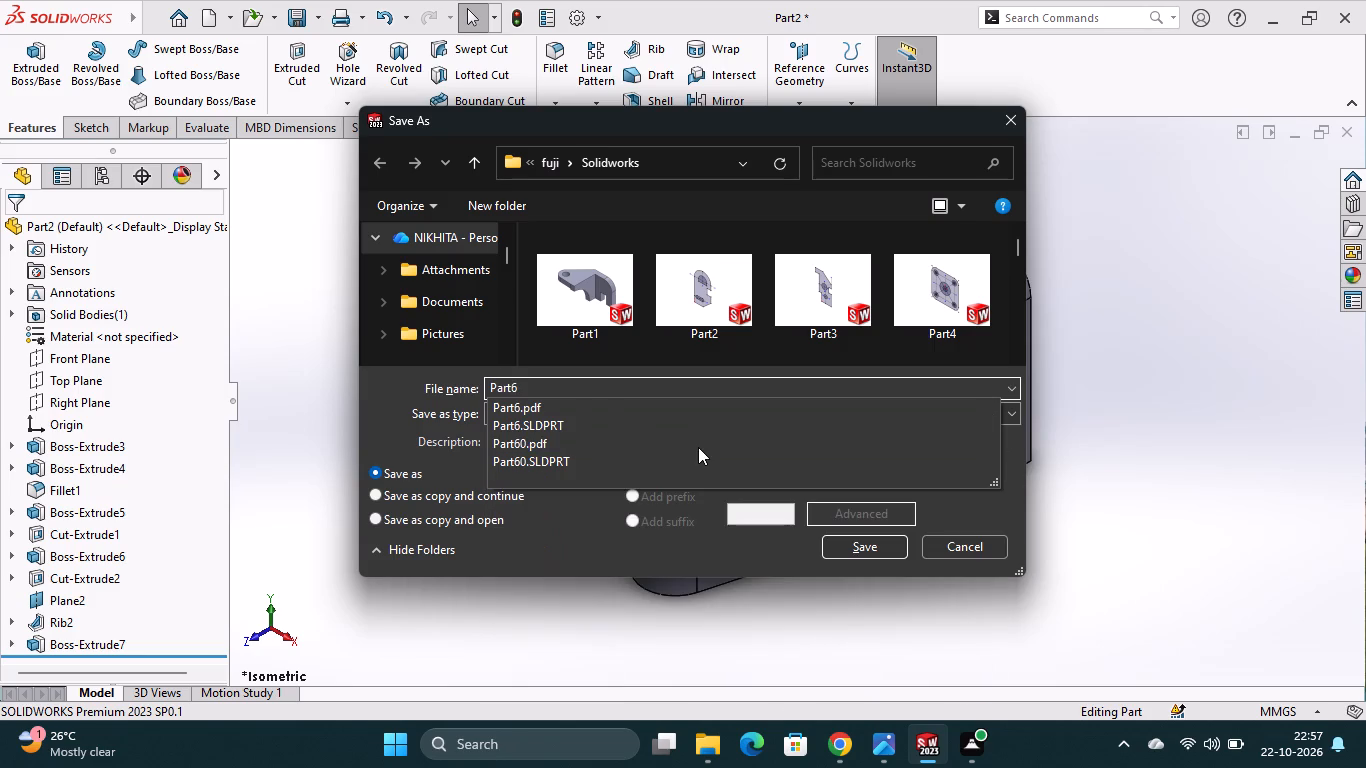
key("1")
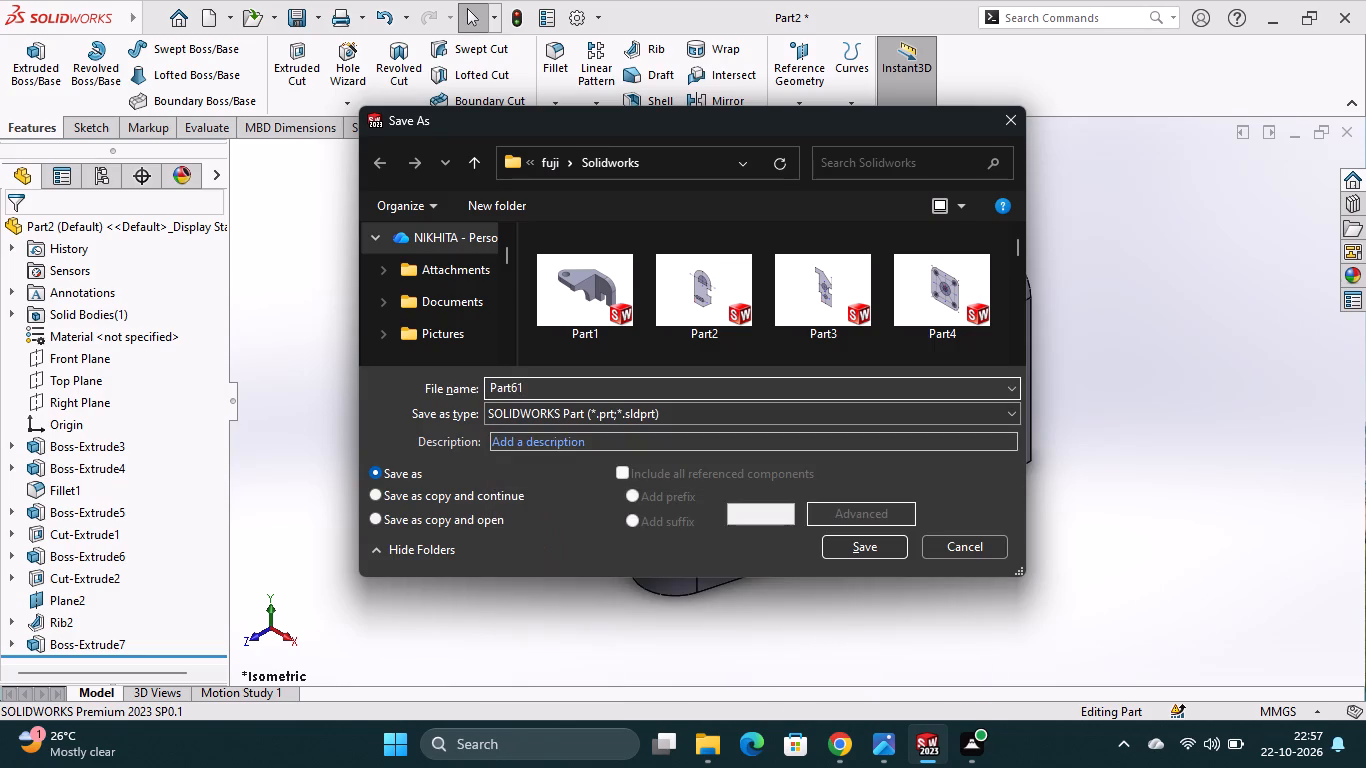
key("Return")
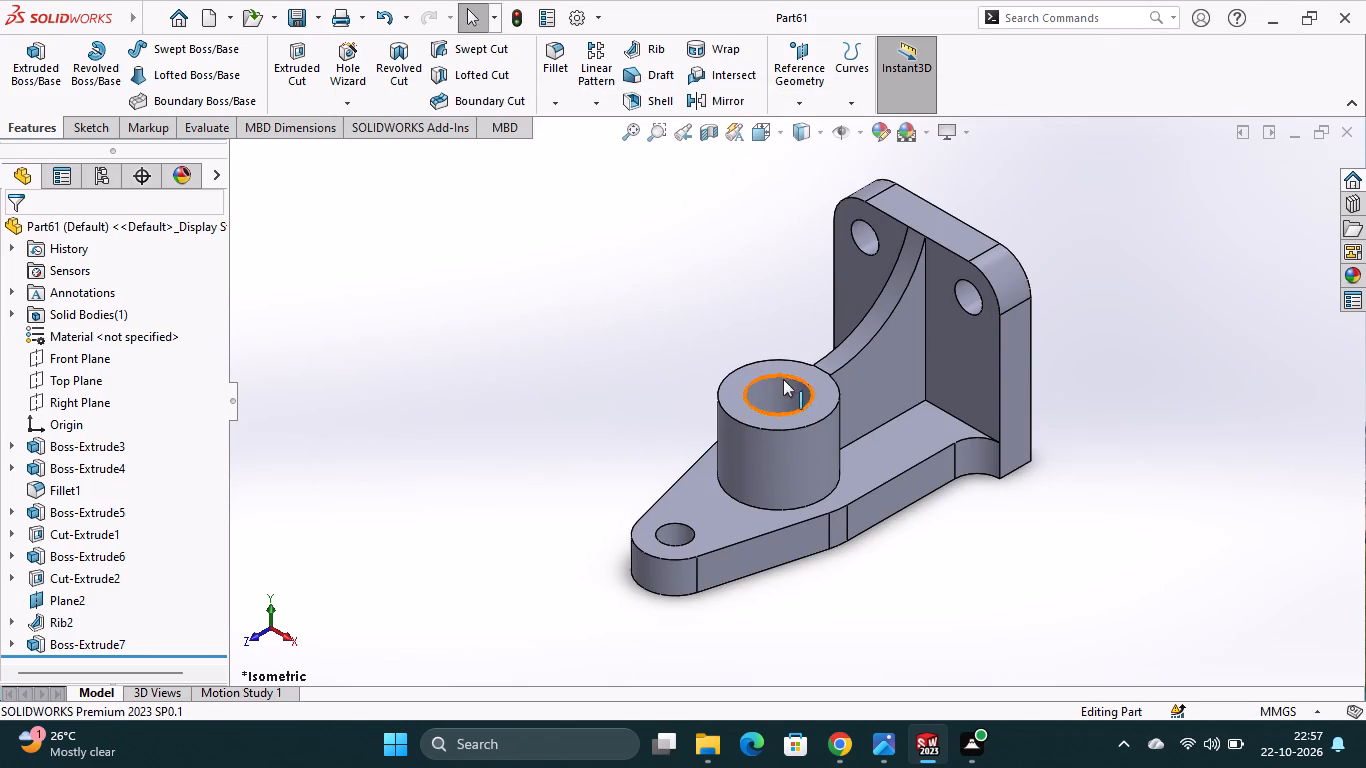
Save a copy of the part in Adobe PDF format under the name Part61 in the same folder.
left_click(319, 26)
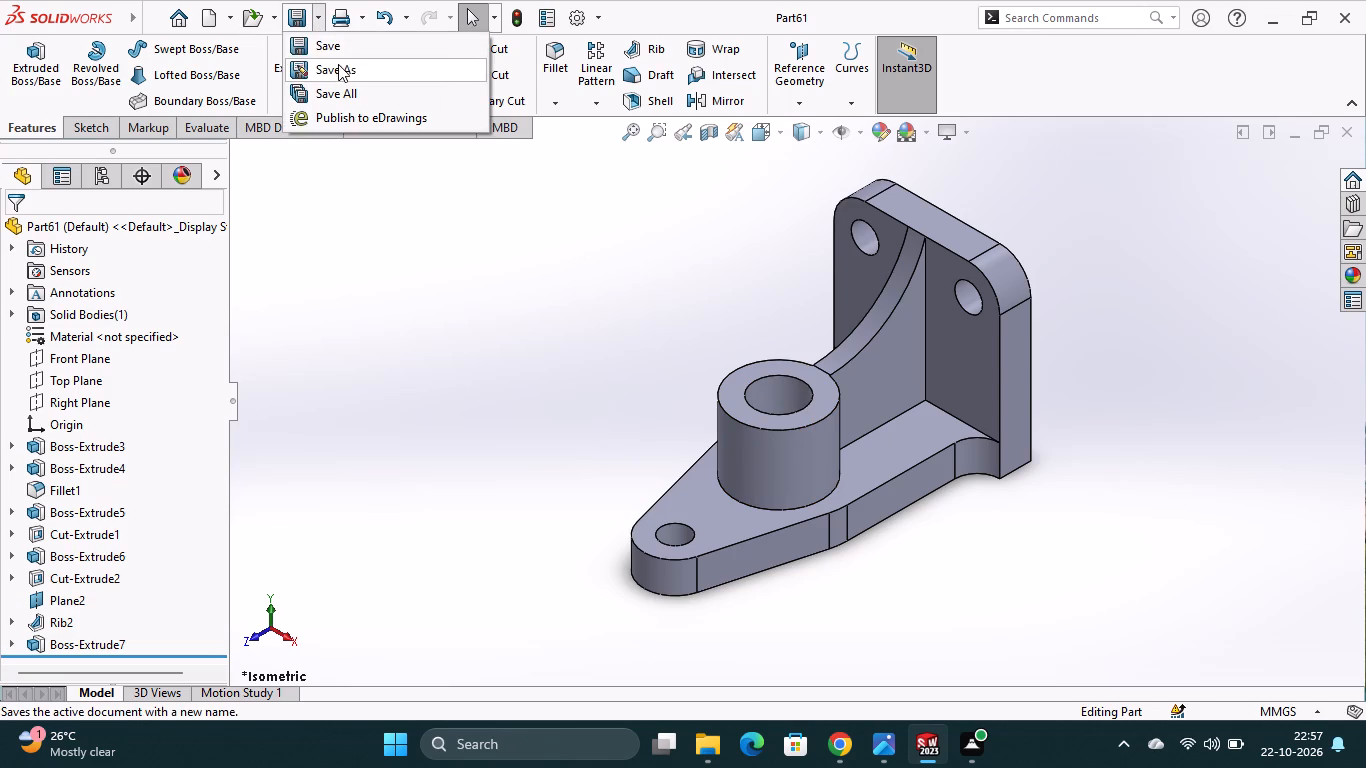
left_click(338, 64)
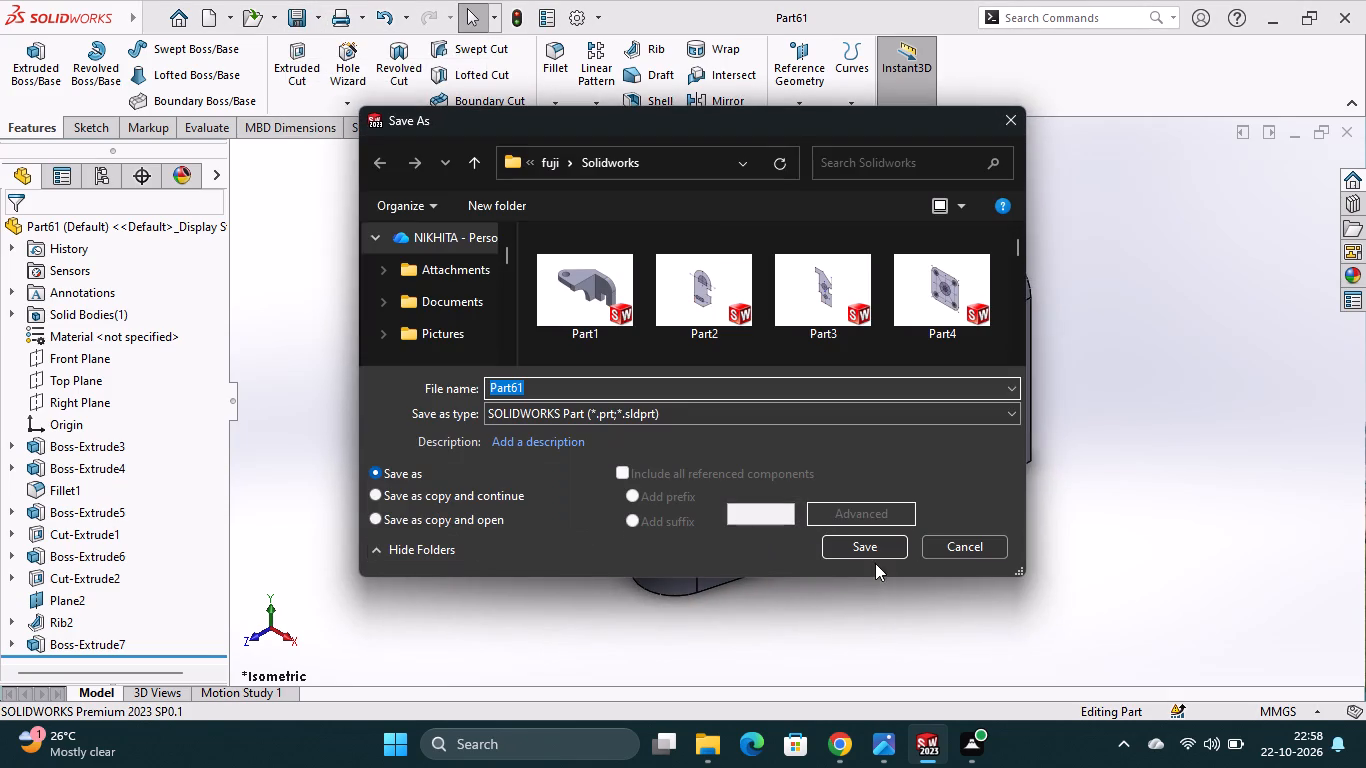
left_click(720, 412)
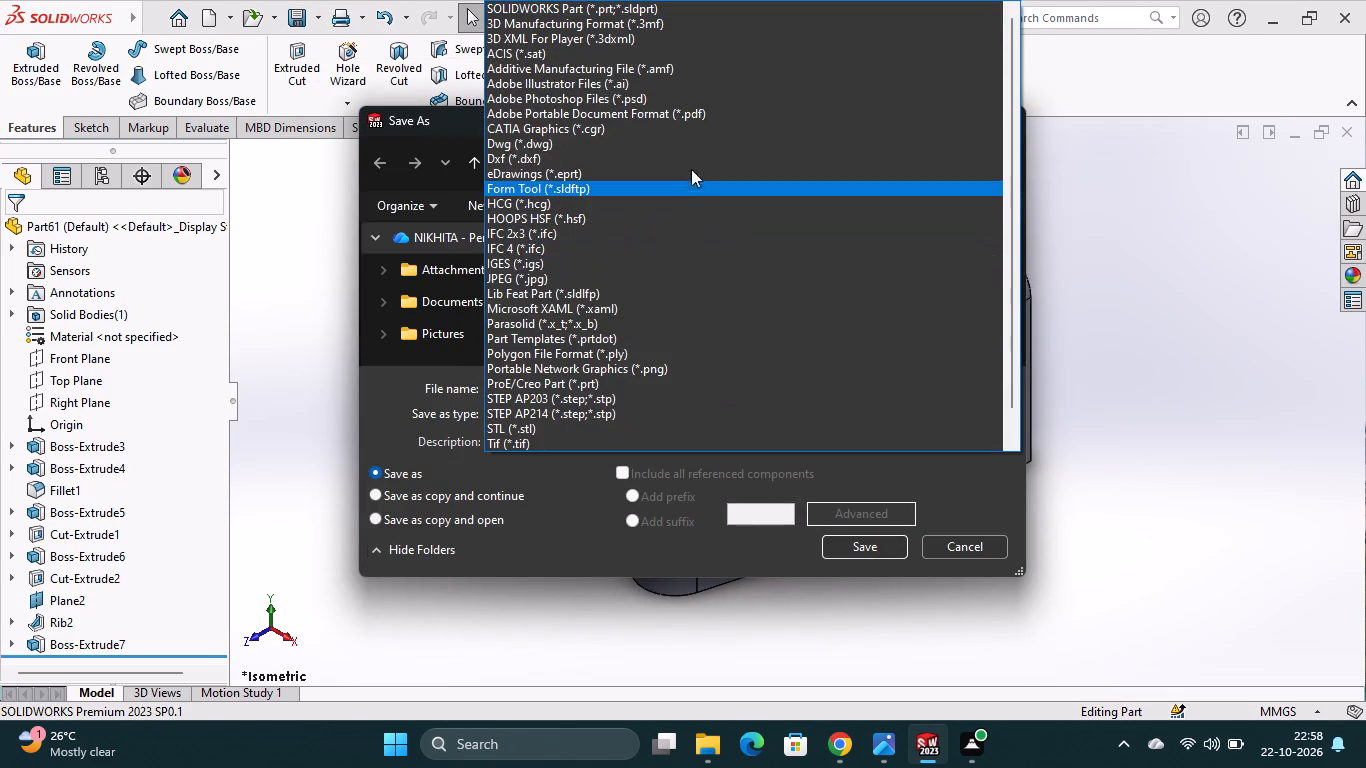
left_click(725, 117)
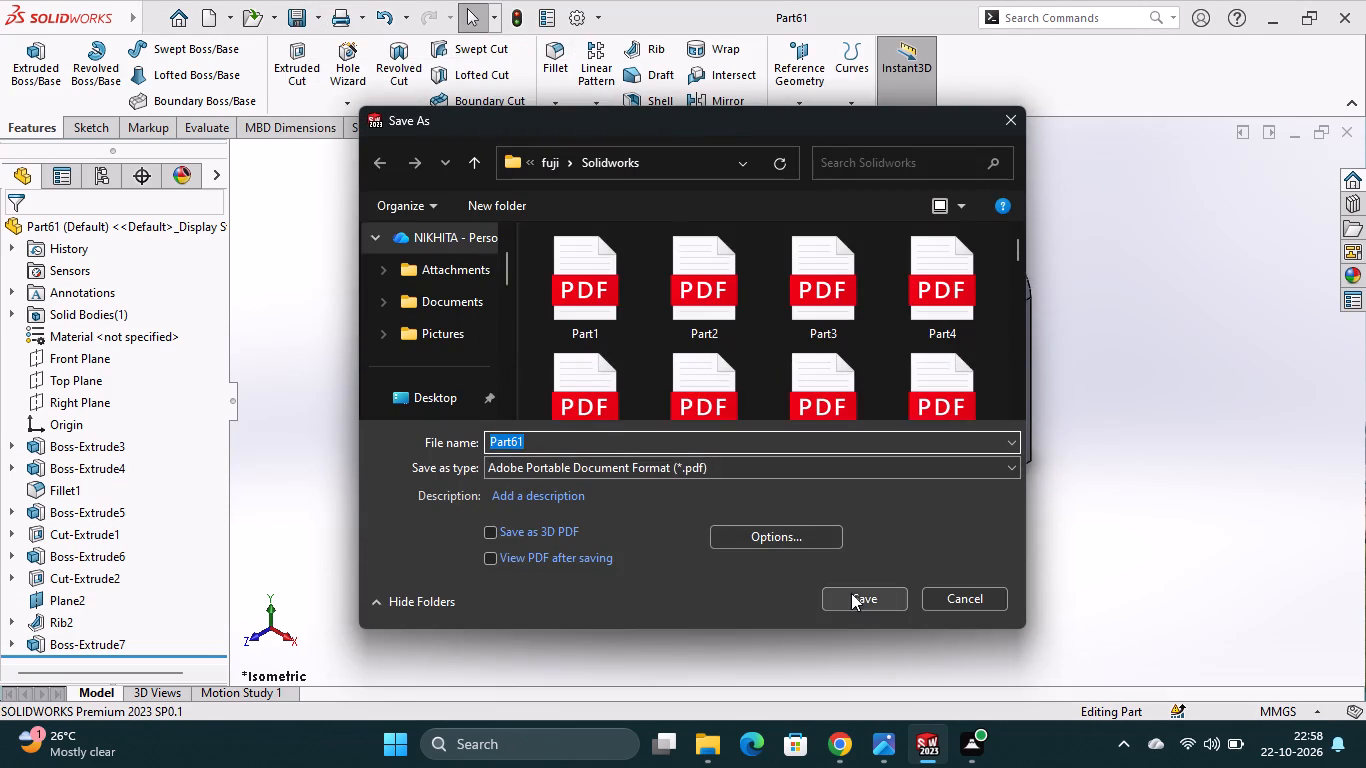
left_click(851, 593)
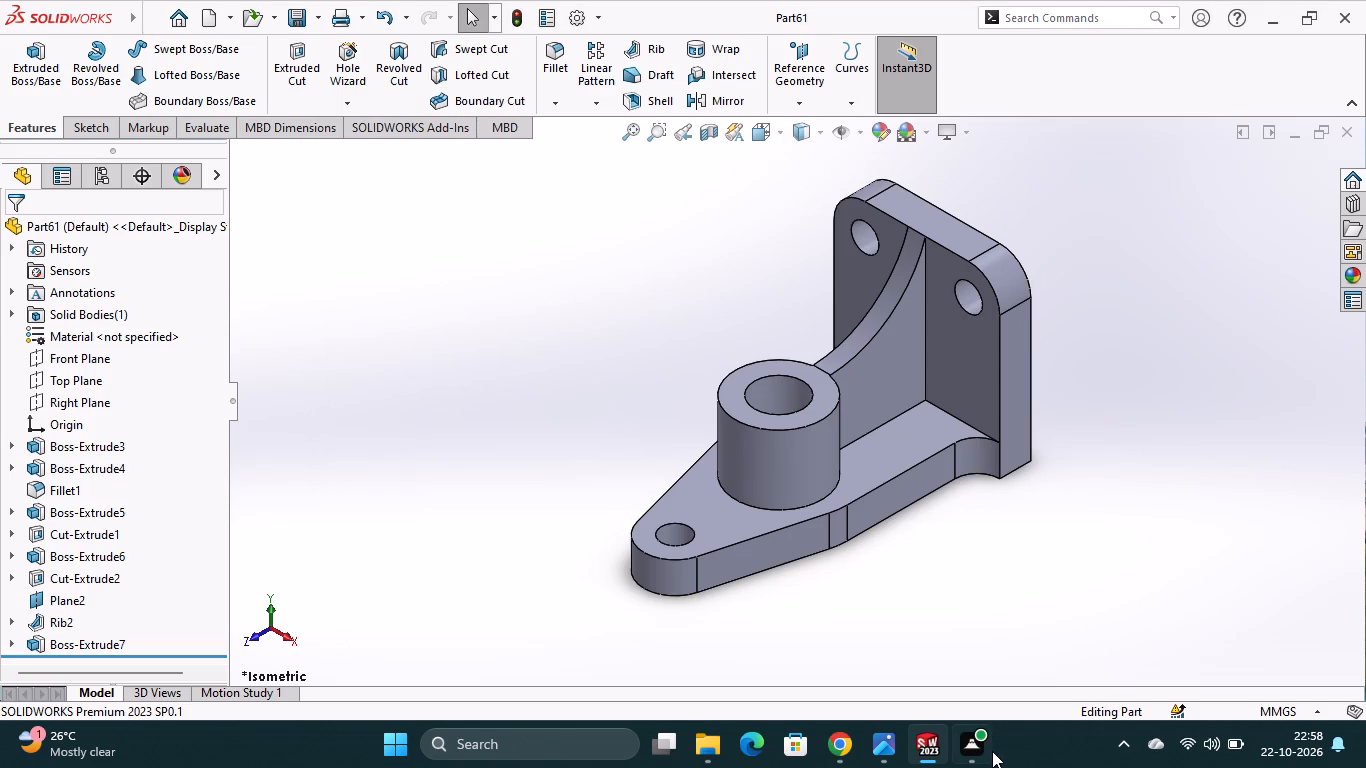